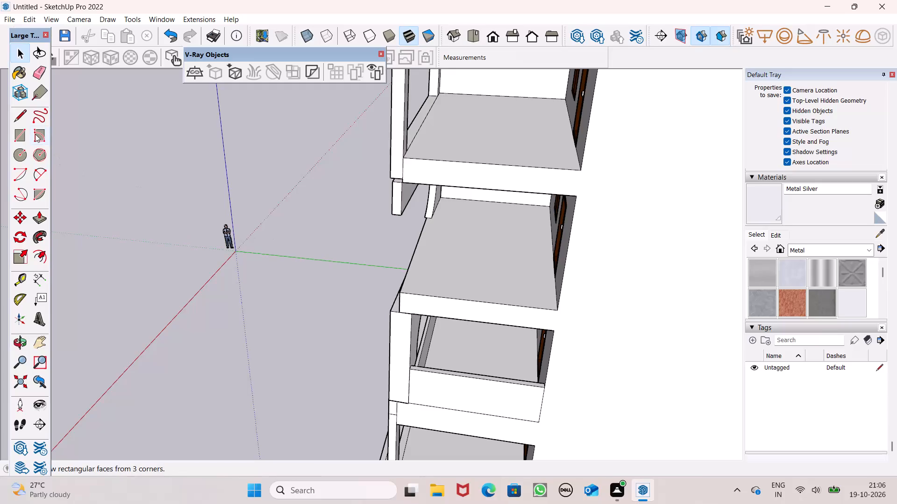
Draw two closely spaced parallel lines along the balcony floor's front edge, from the curved wall's base to the side edge, about 22' 4" long.
left_click(19, 121)
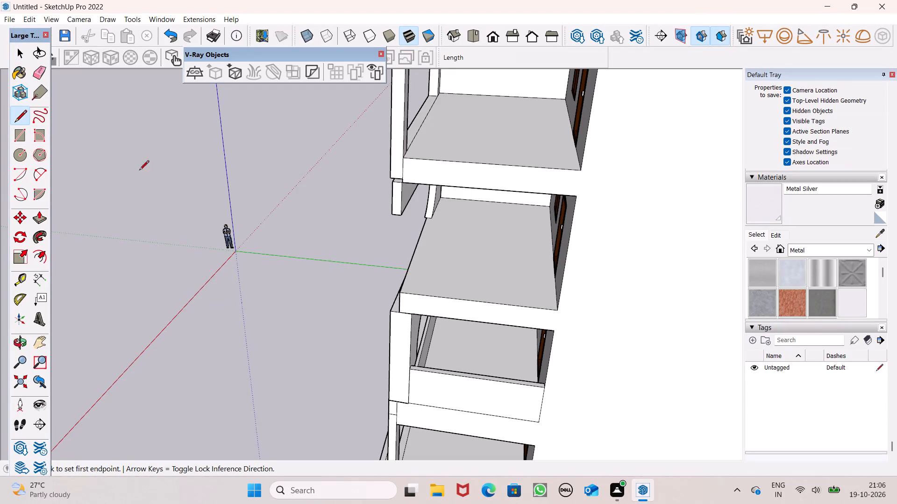
middle_click_drag(186, 218, 207, 257)
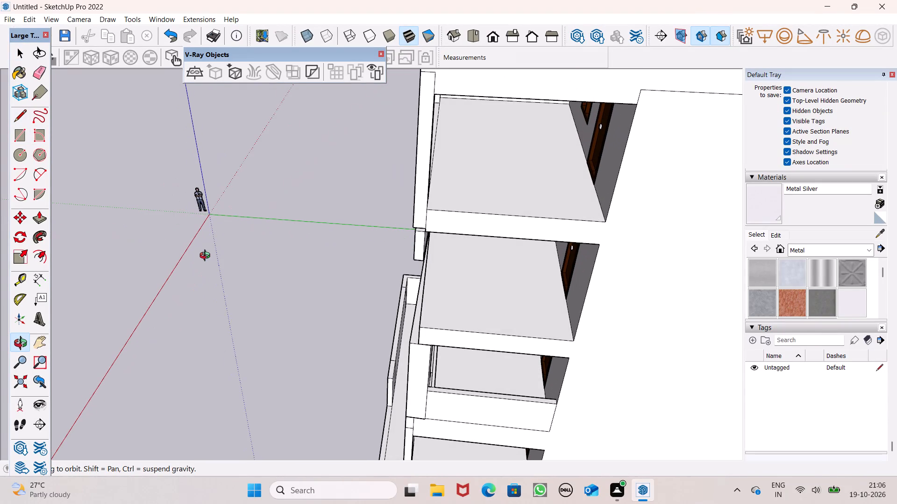
middle_click_drag(207, 257, 206, 257)
scroll(209, 215, "up", 1)
scroll(249, 264, "down", 3)
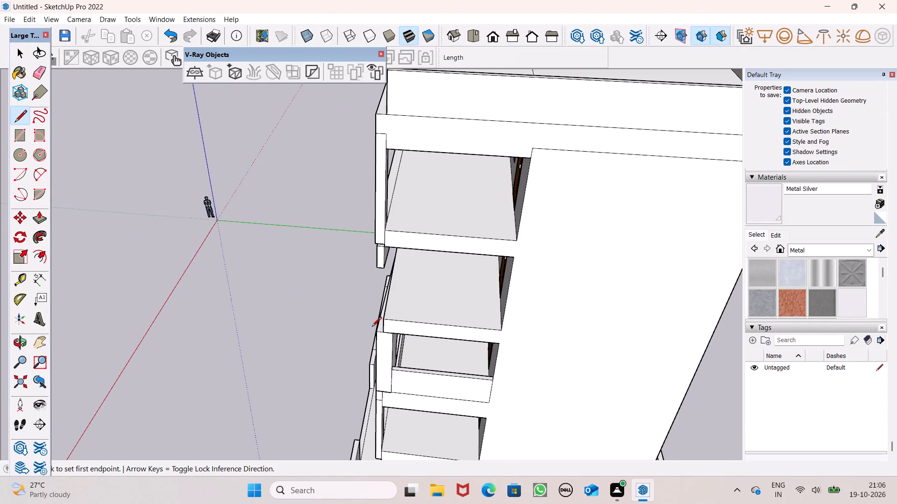
scroll(377, 321, "up", 5)
scroll(351, 300, "down", 2)
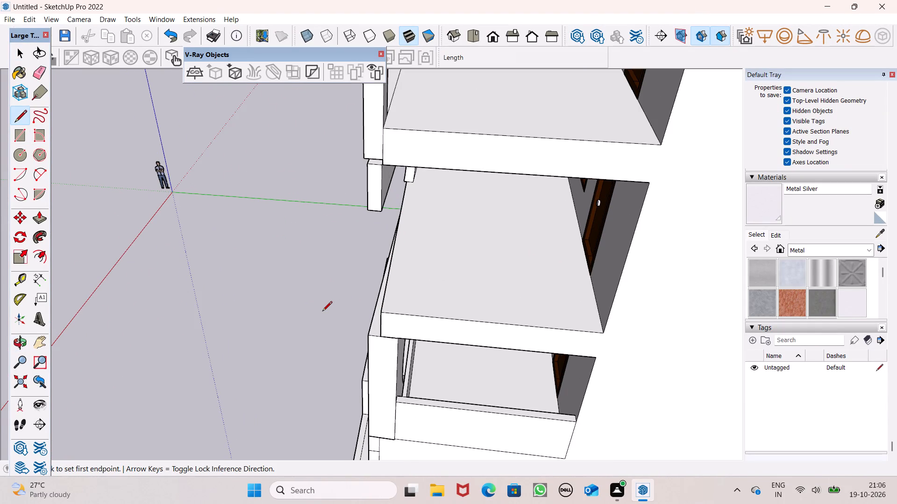
scroll(320, 318, "down", 2)
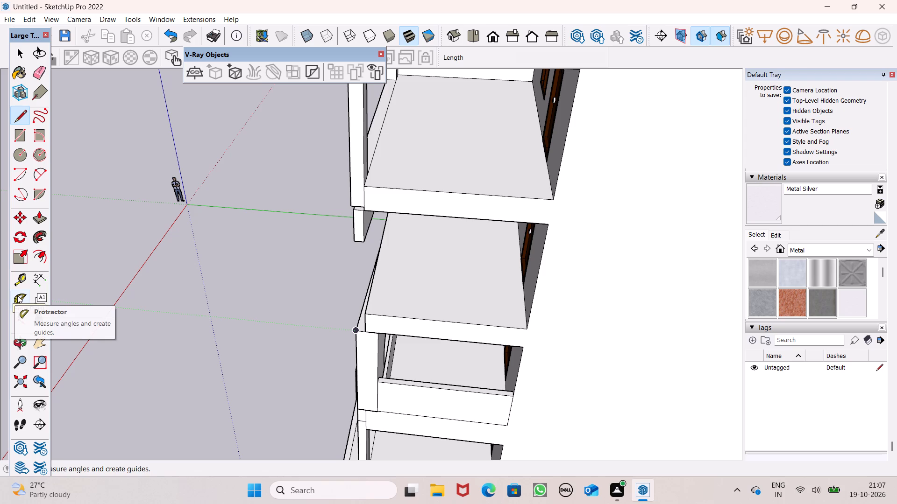
scroll(355, 306, "down", 1)
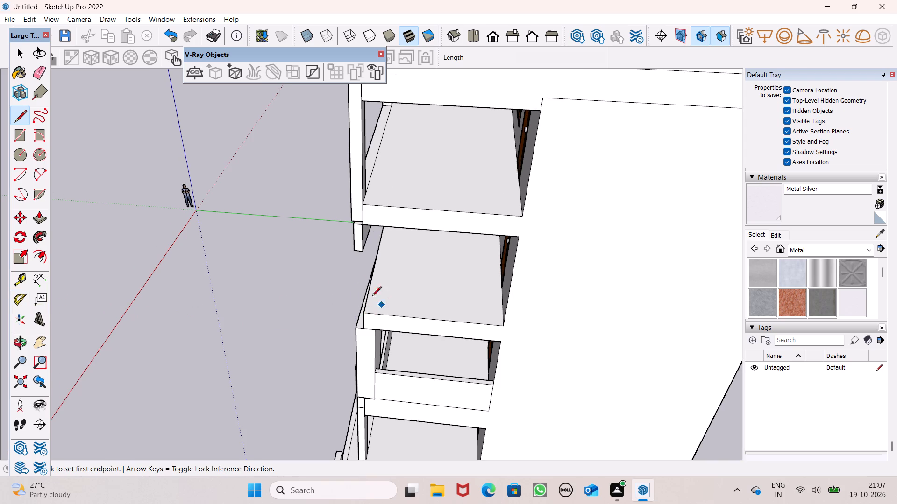
scroll(364, 310, "up", 2)
middle_click_drag(413, 254, 418, 243)
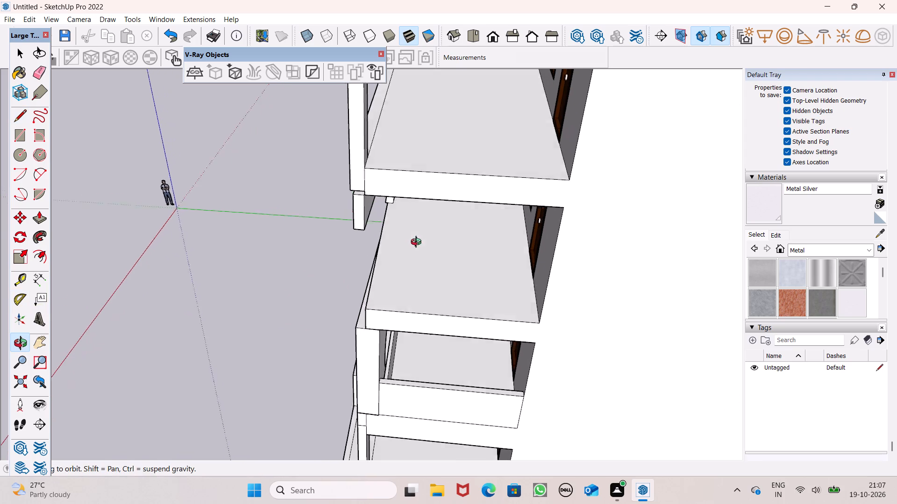
middle_click_drag(418, 243, 425, 218)
scroll(375, 203, "up", 8)
scroll(380, 210, "down", 5)
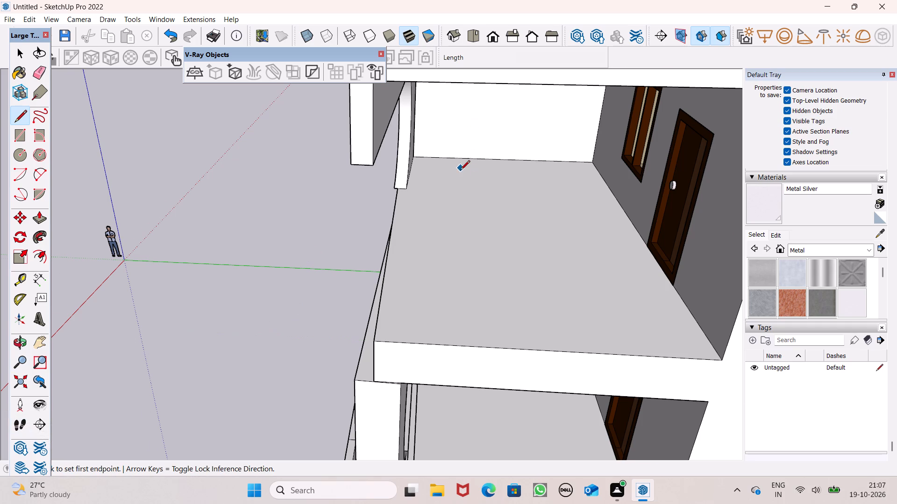
scroll(459, 171, "up", 6)
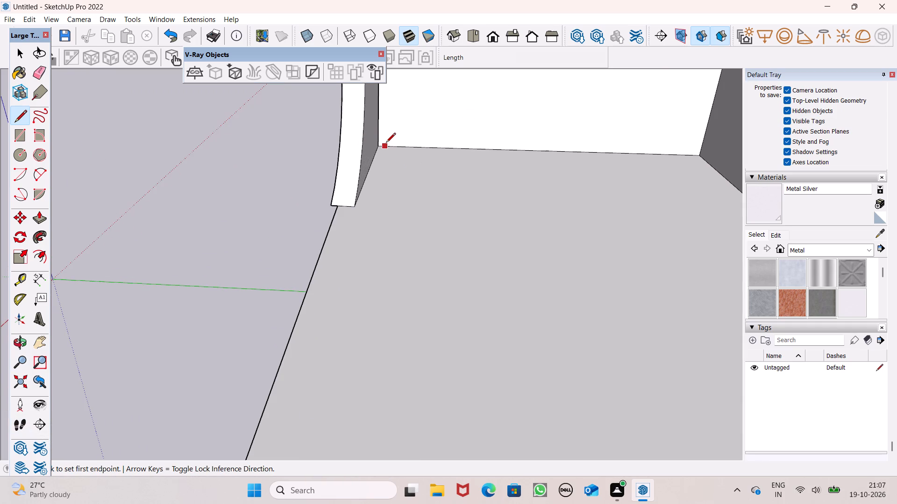
left_click(380, 145)
scroll(387, 175, "down", 5)
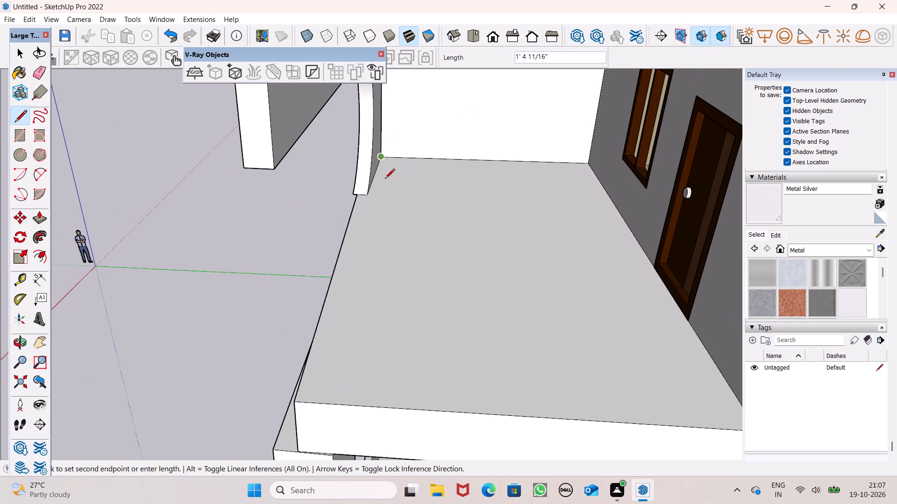
left_click(321, 405)
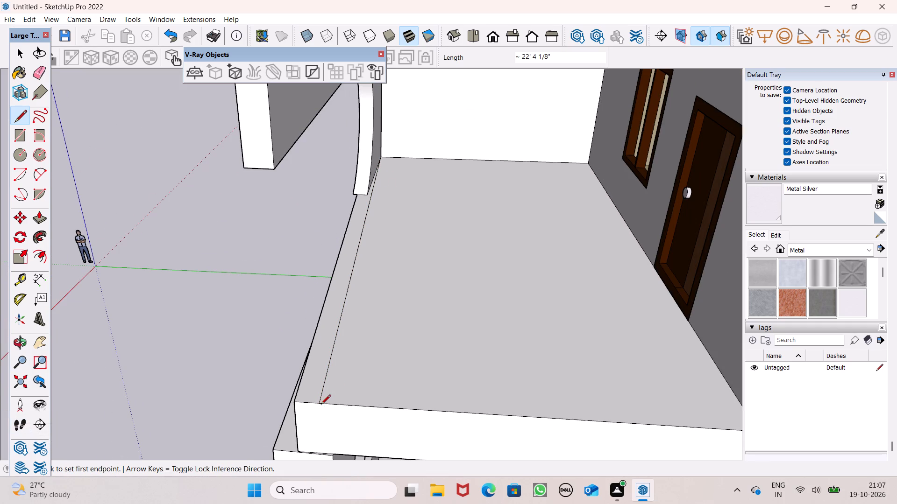
left_click(332, 404)
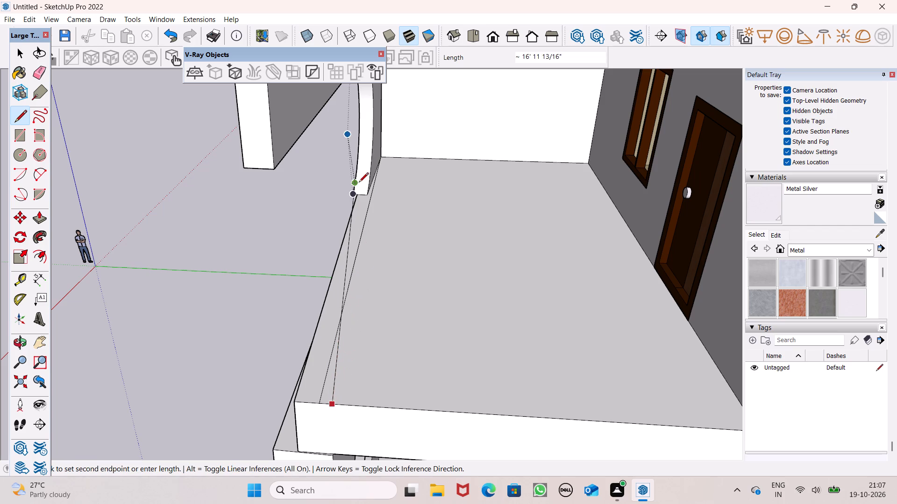
left_click(392, 157)
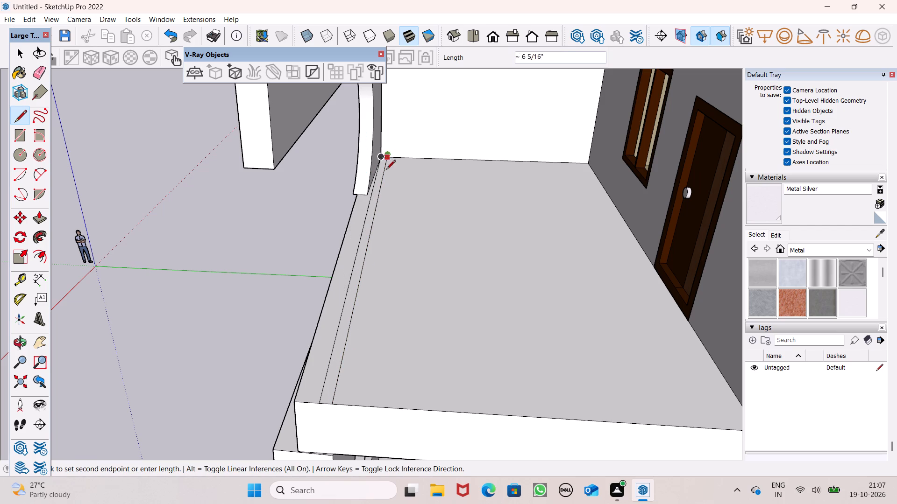
key("space")
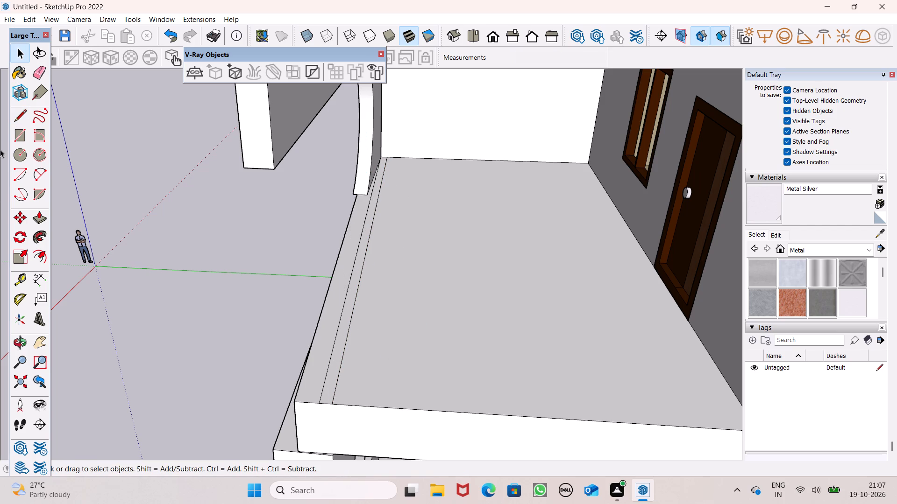
Draw a line about 13' 1" long across the balcony floor, just inside and parallel to its open side edge.
left_click(19, 112)
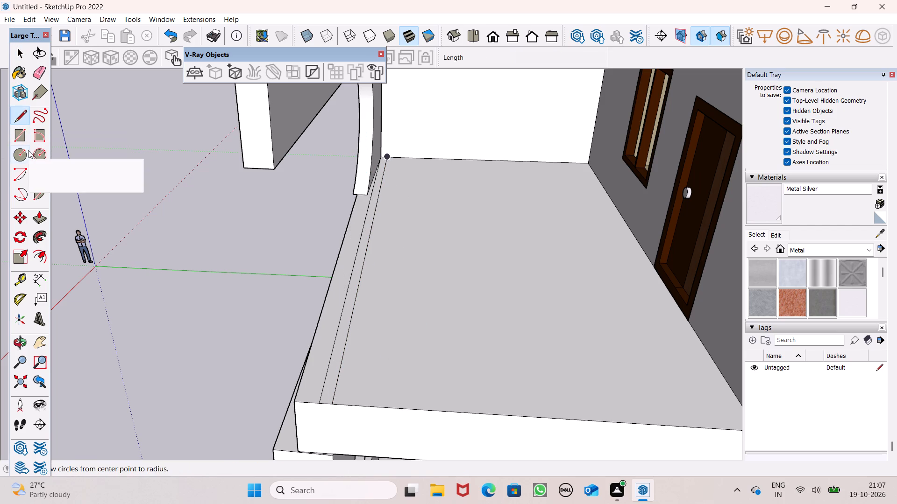
scroll(47, 190, "down", 7)
middle_click_drag(119, 319, 166, 358)
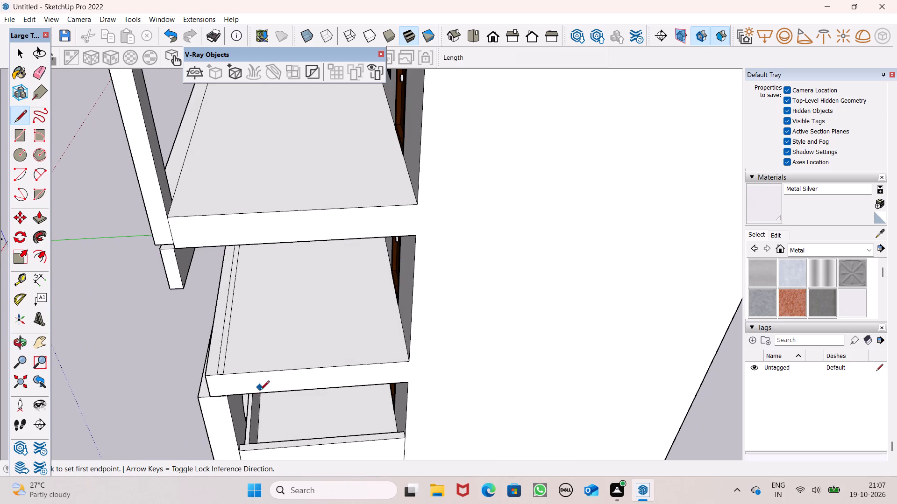
scroll(258, 397, "up", 5)
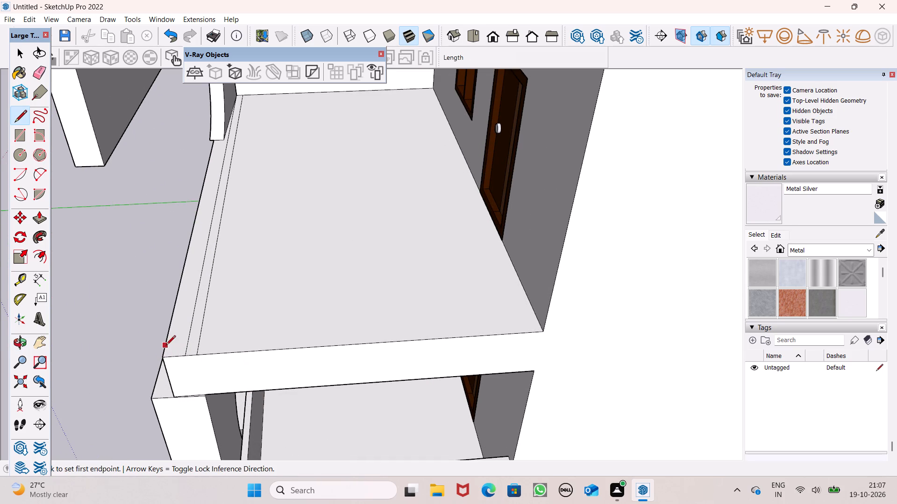
left_click(165, 343)
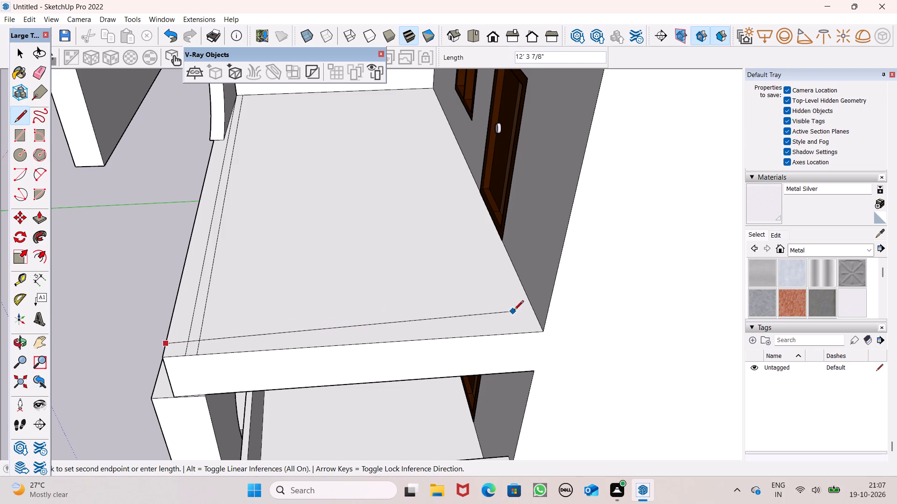
left_click(538, 315)
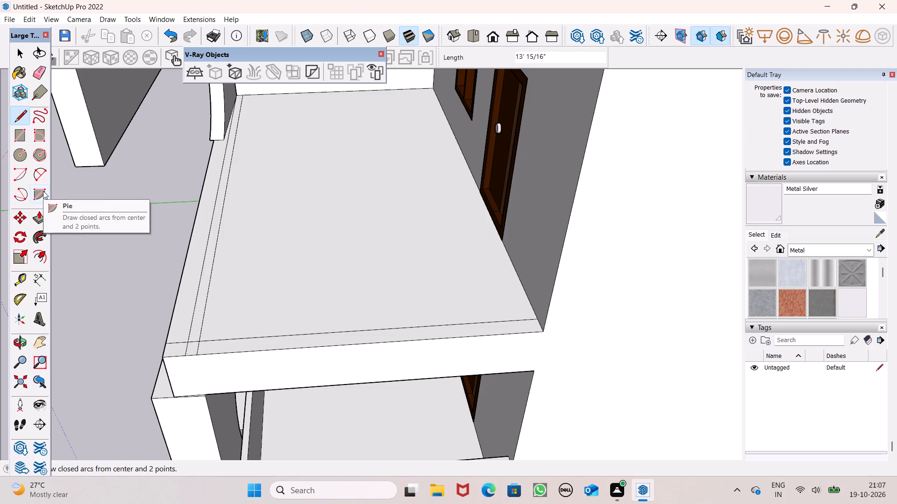
Erase the three excess line segments at the balcony floor's outer corner to leave a continuous L-shaped strip.
left_click(37, 81)
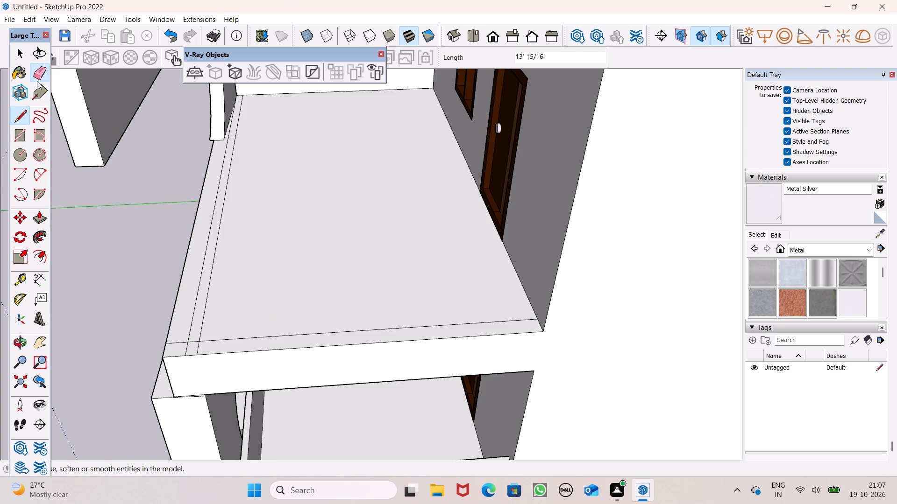
scroll(273, 114, "down", 3)
middle_click_drag(304, 341, 320, 374)
scroll(258, 375, "up", 5)
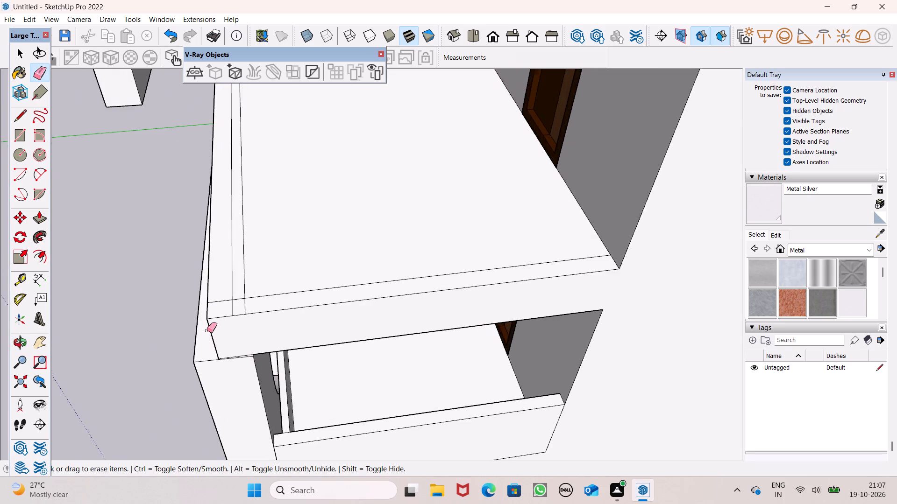
scroll(207, 330, "down", 5)
middle_click_drag(210, 333, 260, 342)
scroll(260, 342, "up", 6)
left_click(255, 347)
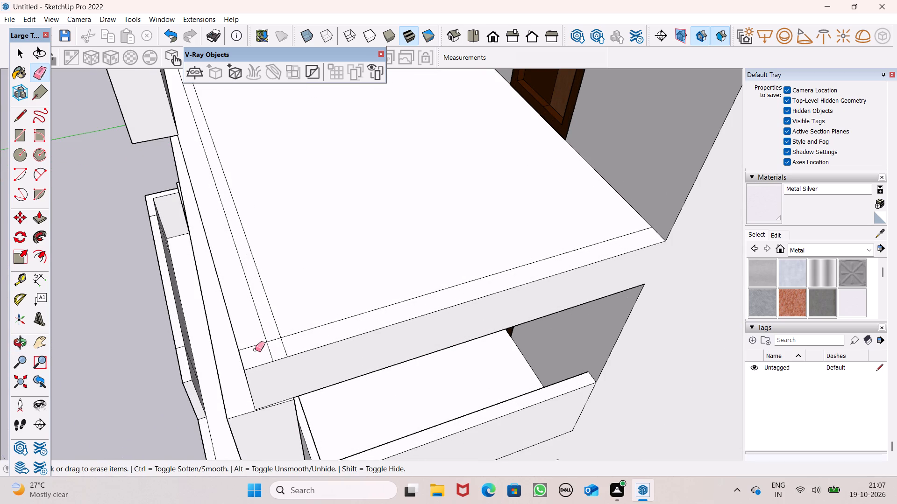
left_click_drag(254, 344, 255, 351)
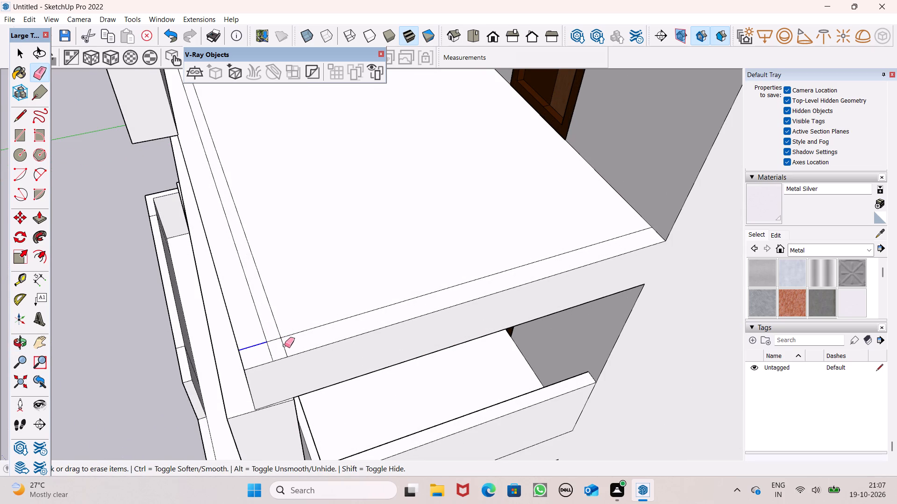
left_click(285, 351)
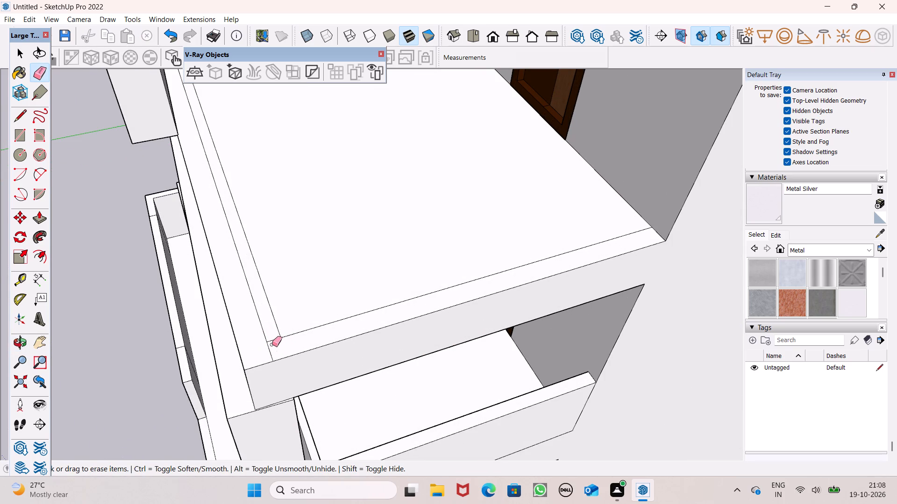
left_click_drag(272, 335, 273, 347)
Pull the balcony floor's L-shaped strip up about 3' 1" as a parapet and try to set the height to 4'.
scroll(240, 329, "down", 6)
middle_click_drag(253, 308, 309, 256)
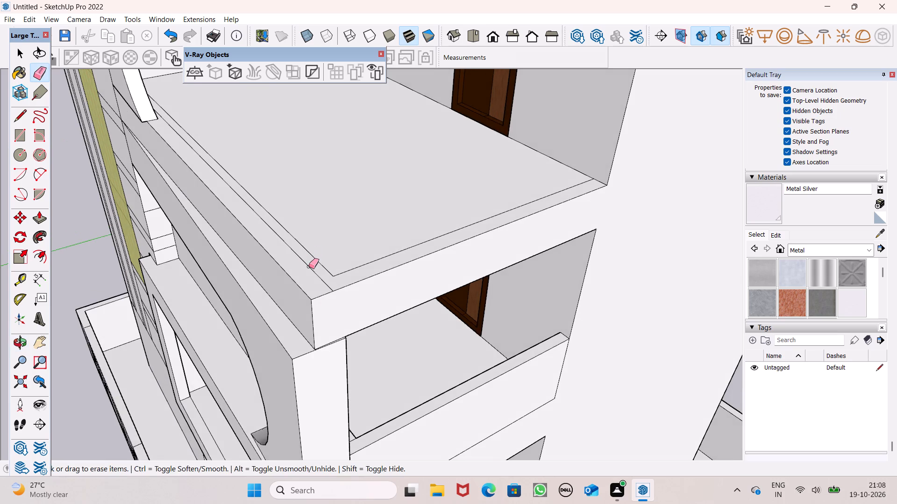
scroll(309, 302, "down", 2)
middle_click_drag(297, 312, 275, 345)
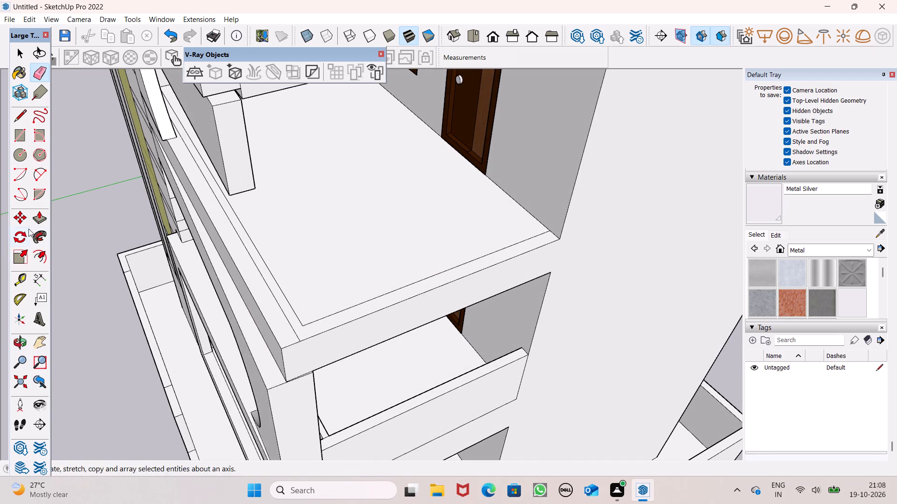
left_click(40, 217)
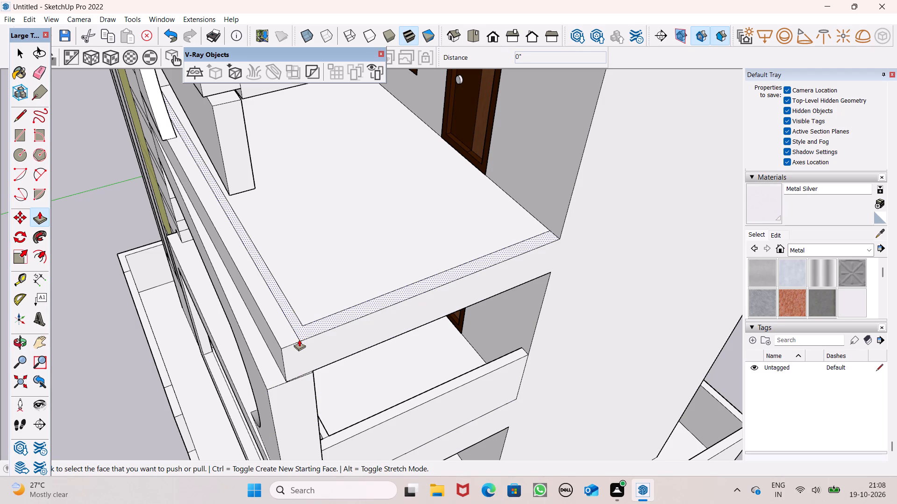
left_click_drag(298, 326, 299, 265)
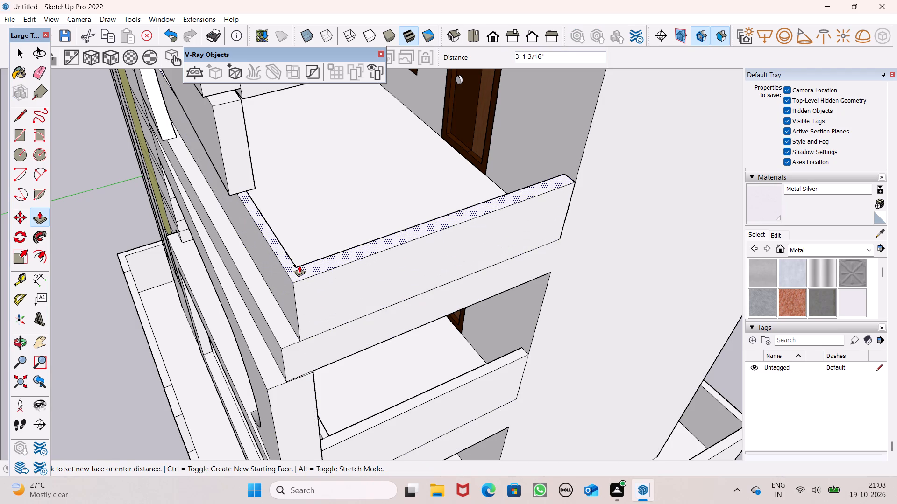
left_click_drag(299, 265, 299, 265)
key("4")
key("apostrophe")
key("Return")
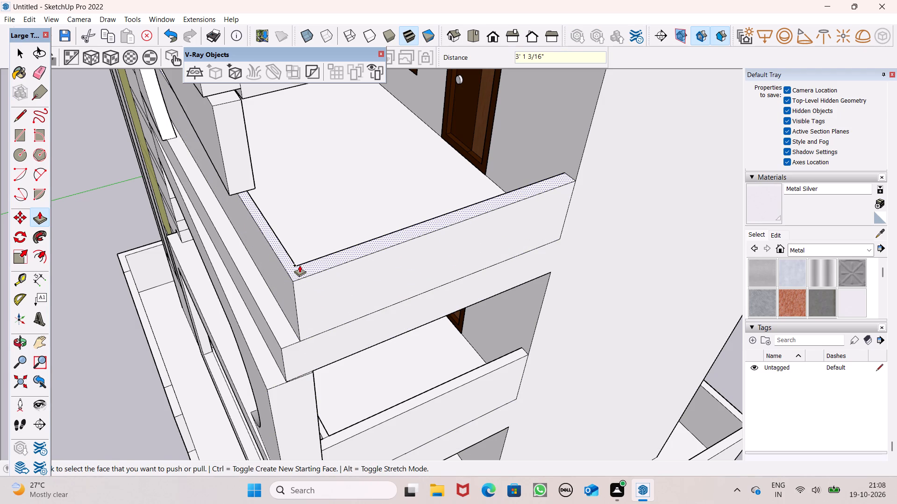
Examine the new parapet and the neighbouring balconies of the building from several angles.
middle_click_drag(253, 336, 91, 305)
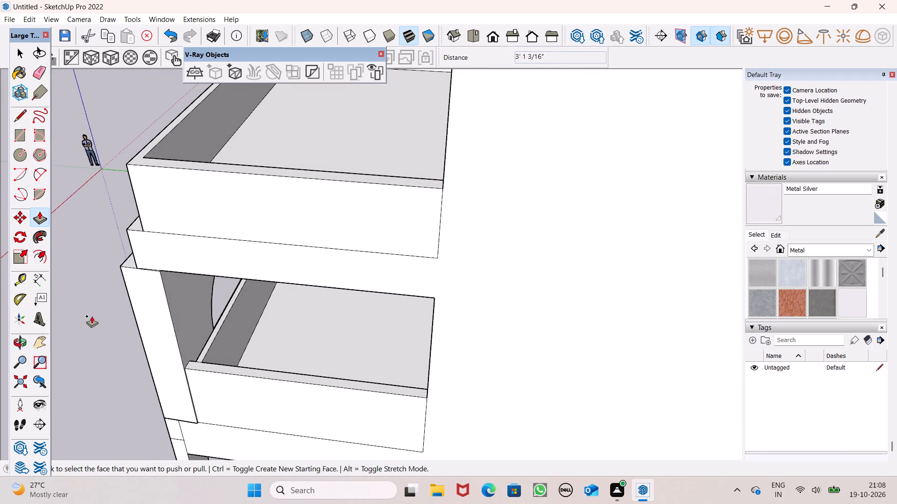
scroll(51, 378, "down", 4)
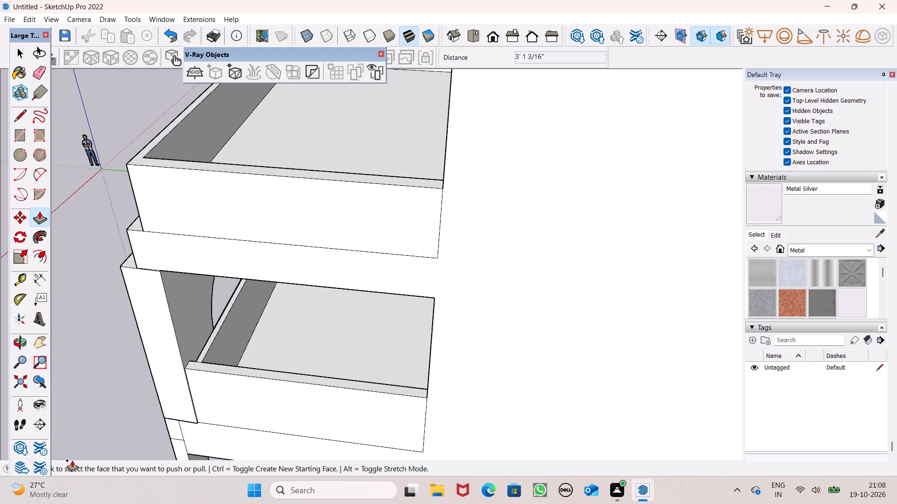
scroll(61, 454, "down", 2)
scroll(91, 390, "down", 5)
middle_click_drag(138, 373, 330, 336)
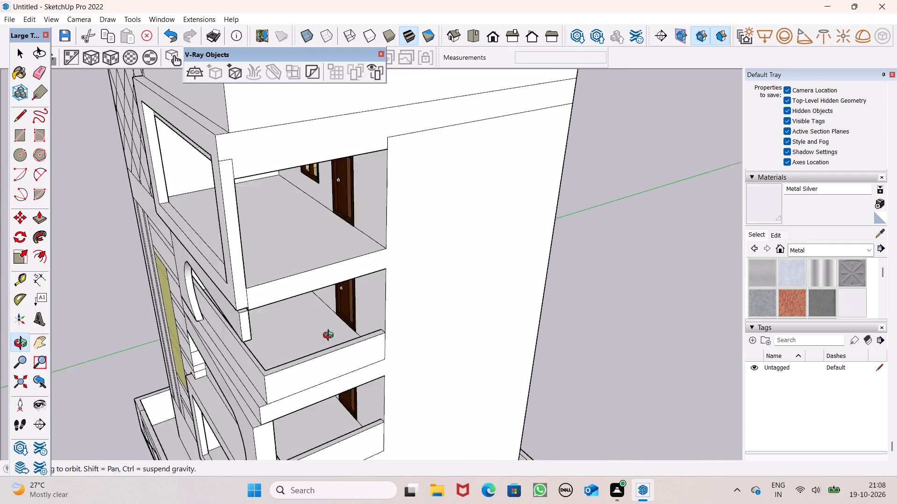
middle_click_drag(330, 336, 336, 333)
scroll(334, 258, "down", 2)
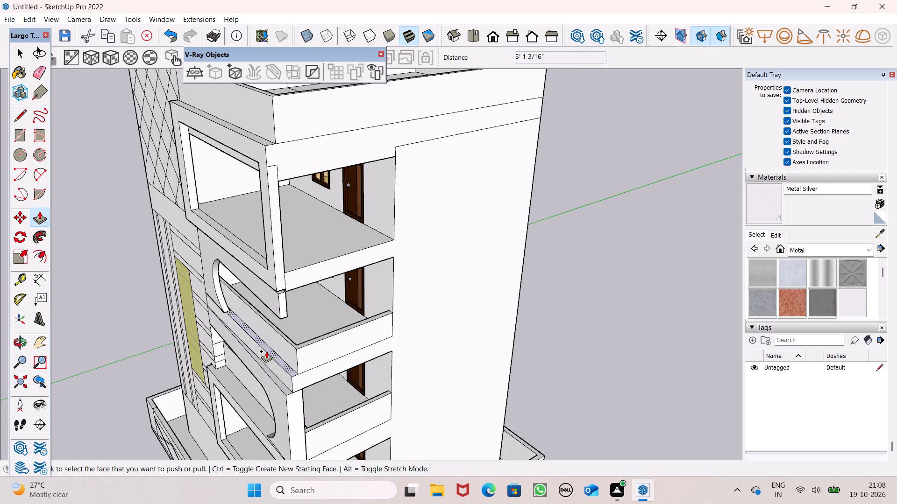
scroll(262, 362, "down", 1)
middle_click_drag(262, 370, 289, 269)
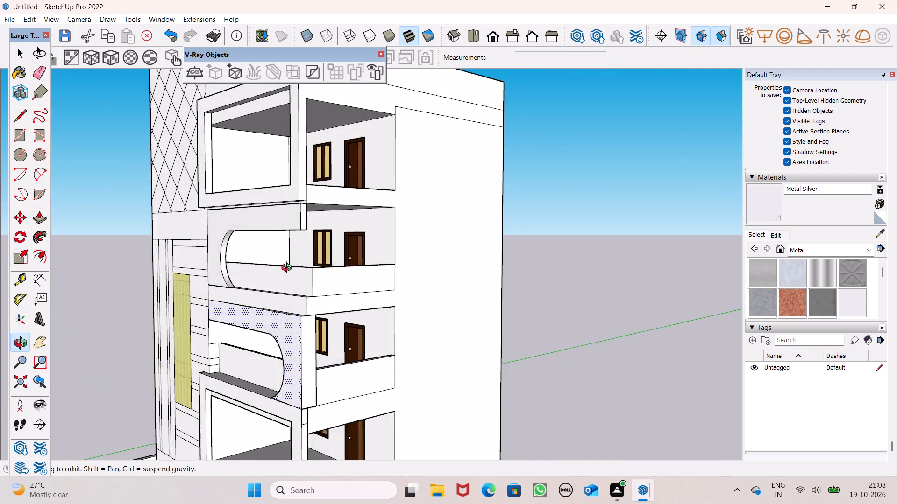
middle_click_drag(289, 269, 321, 350)
scroll(358, 355, "up", 7)
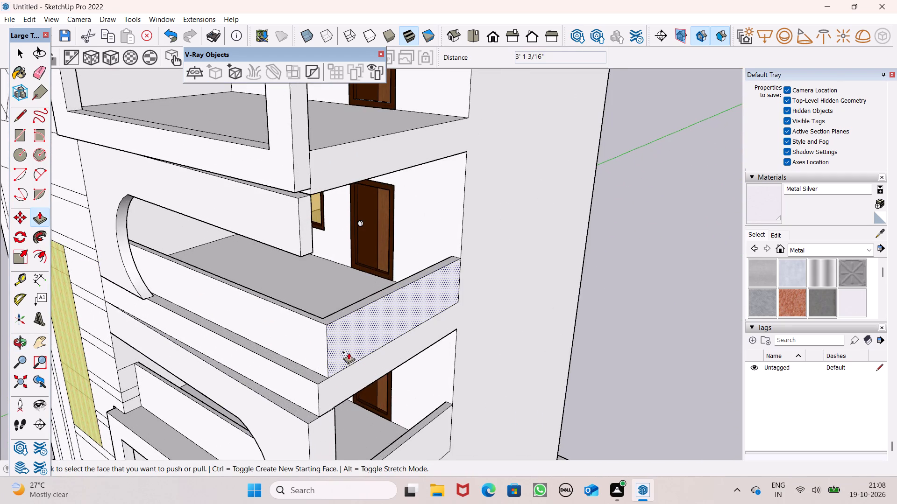
Push the outer face of the new parapet on the balcony's open side slightly inward.
middle_click_drag(349, 352, 318, 386)
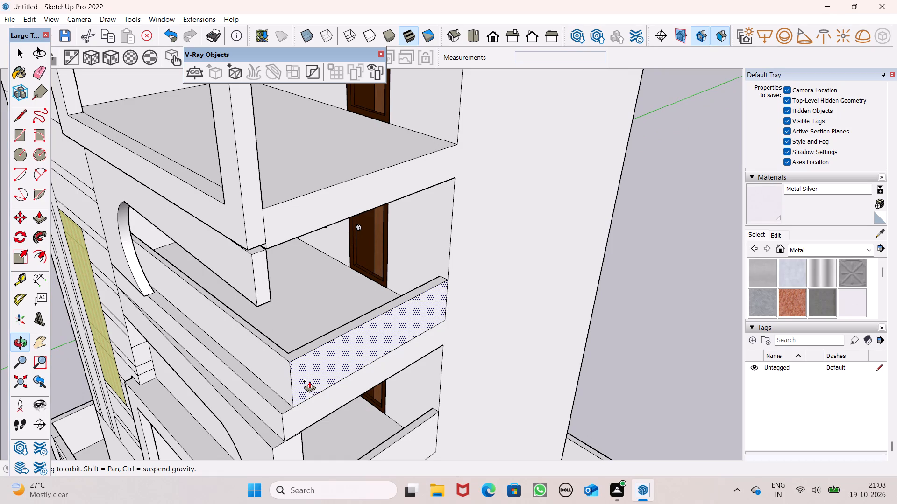
left_click(314, 371)
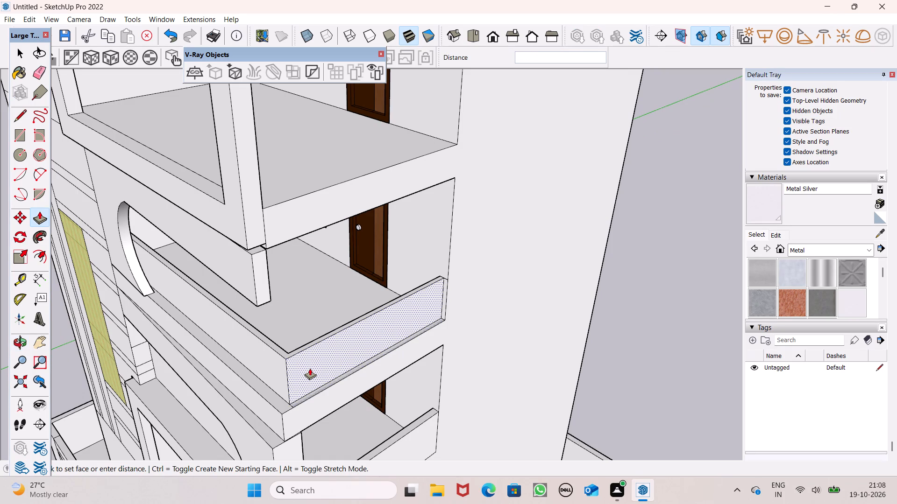
left_click(313, 371)
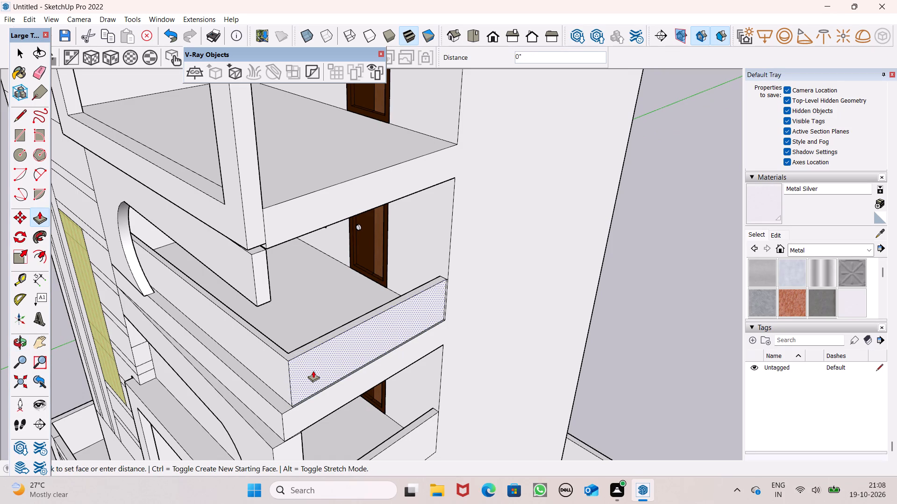
key("space")
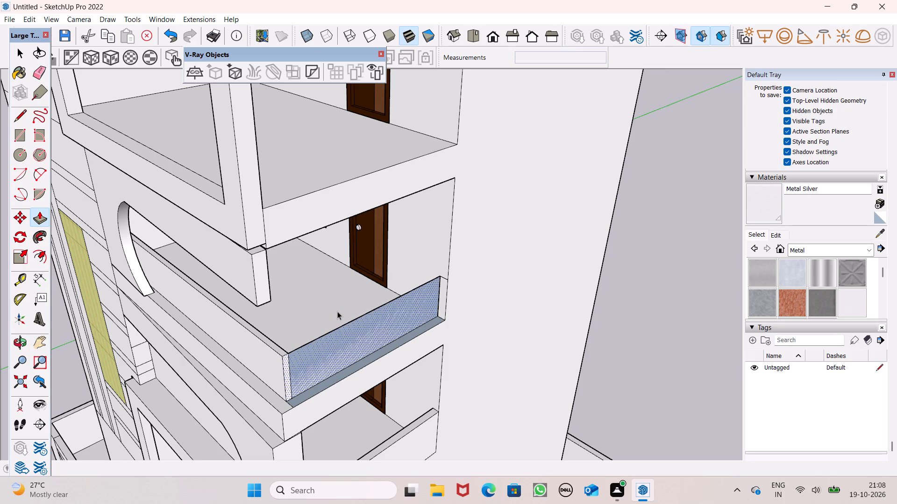
Examine the stacked balconies on the building's open side and front from several angles.
scroll(337, 311, "down", 5)
scroll(287, 340, "down", 1)
middle_click_drag(239, 371, 239, 372)
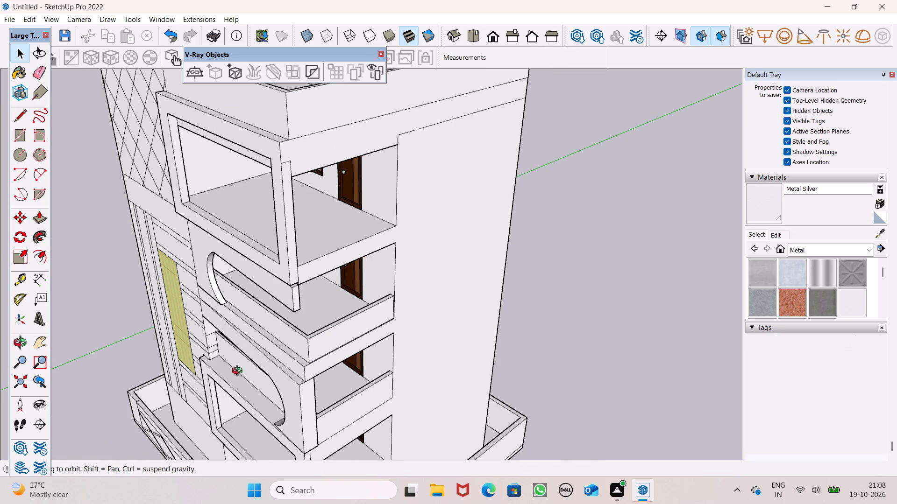
middle_click_drag(239, 372, 343, 328)
scroll(309, 324, "down", 2)
middle_click_drag(306, 334, 106, 455)
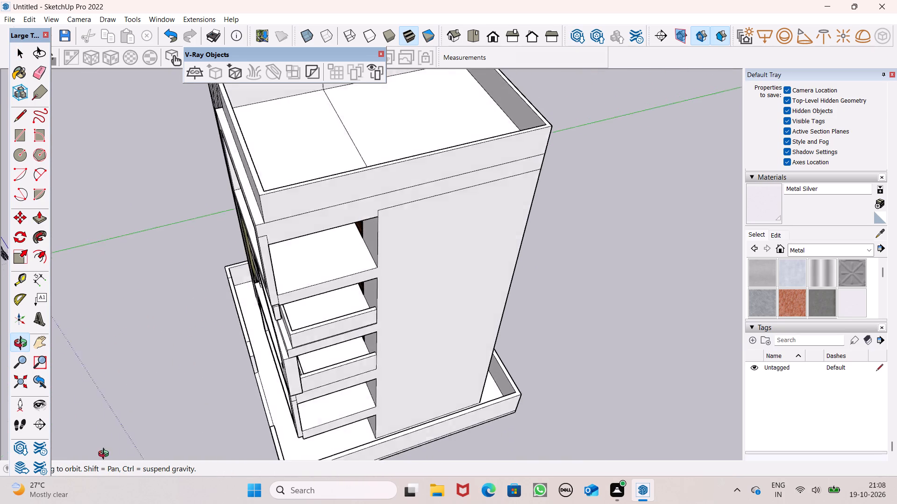
middle_click_drag(106, 455, 113, 413)
scroll(195, 289, "up", 5)
middle_click_drag(284, 284, 221, 320)
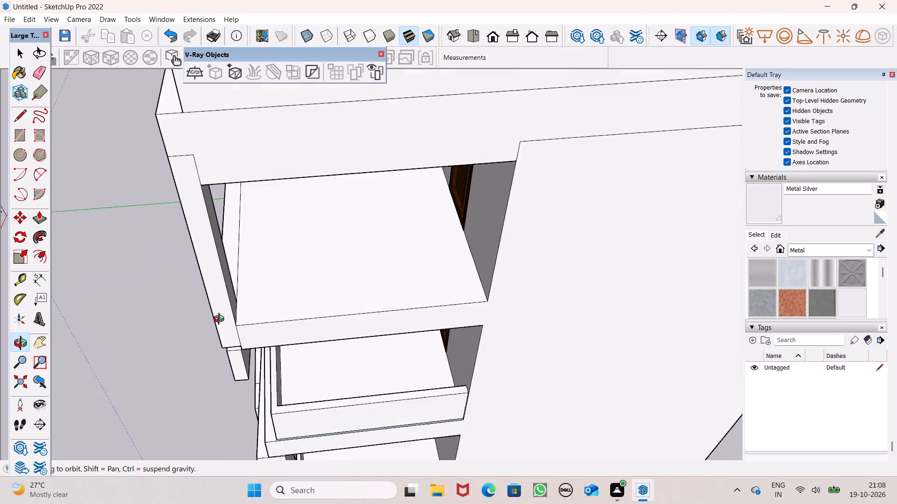
middle_click_drag(221, 320, 198, 310)
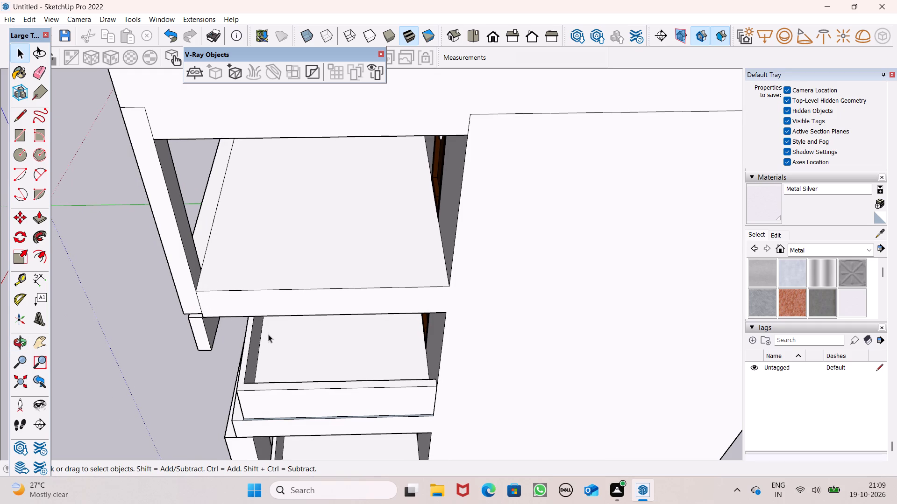
scroll(263, 322, "down", 5)
middle_click_drag(237, 336, 367, 287)
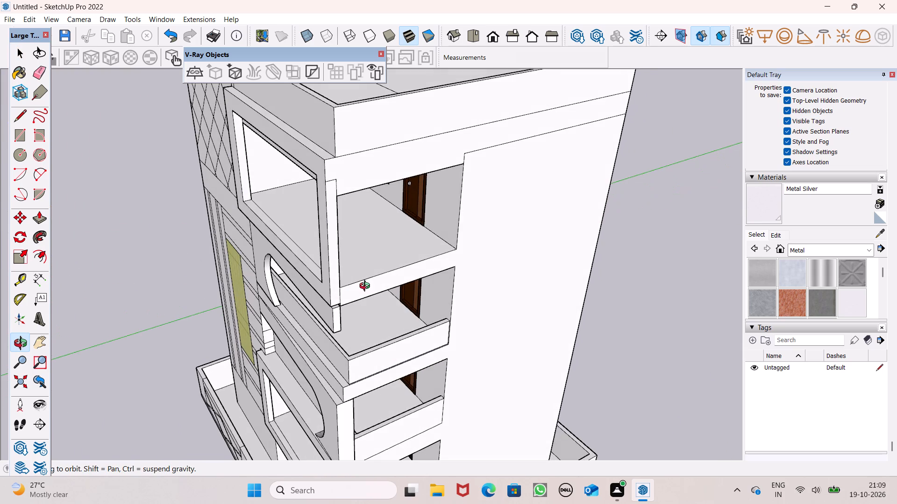
middle_click_drag(367, 287, 366, 290)
Draw a line about 22' 4" long across the top balcony's floor, just inside and parallel to its framed front opening.
middle_click_drag(242, 296, 170, 301)
scroll(288, 264, "up", 8)
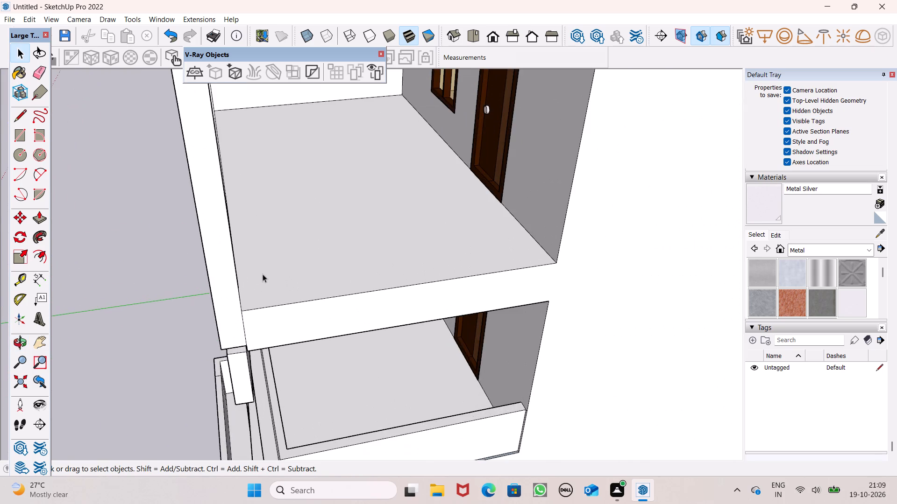
middle_click_drag(258, 277, 198, 274)
left_click(22, 120)
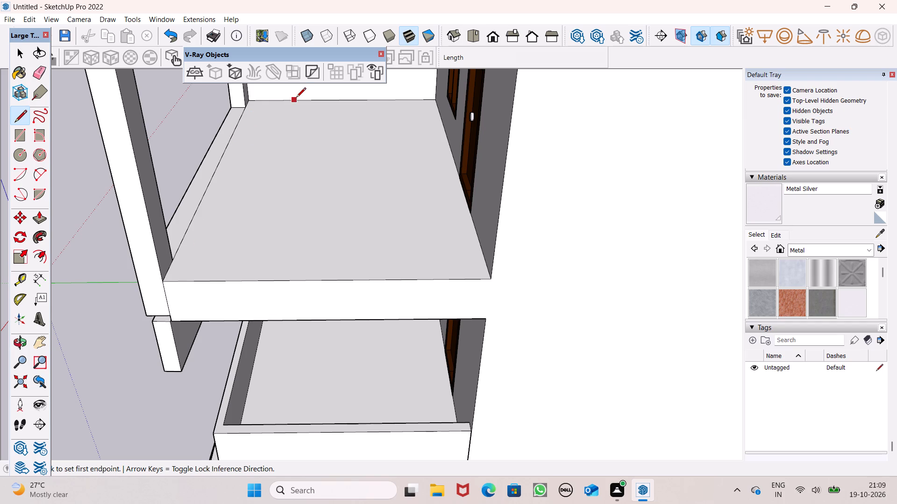
middle_click_drag(261, 119, 265, 149)
scroll(264, 154, "up", 1)
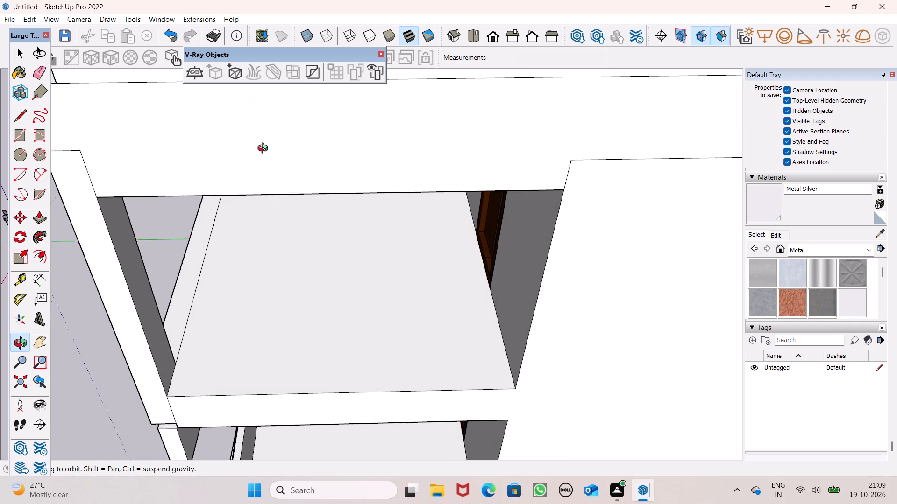
middle_click_drag(265, 149, 266, 130)
scroll(261, 116, "up", 6)
left_click(244, 93)
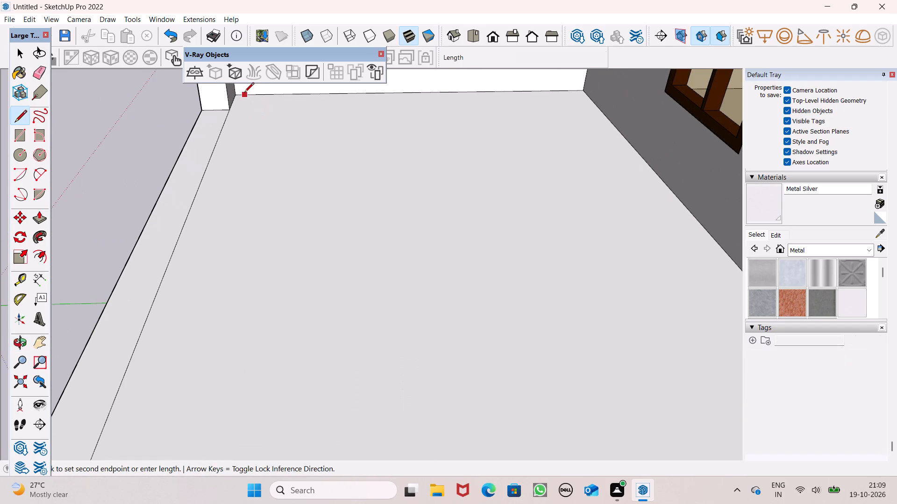
scroll(248, 135, "down", 5)
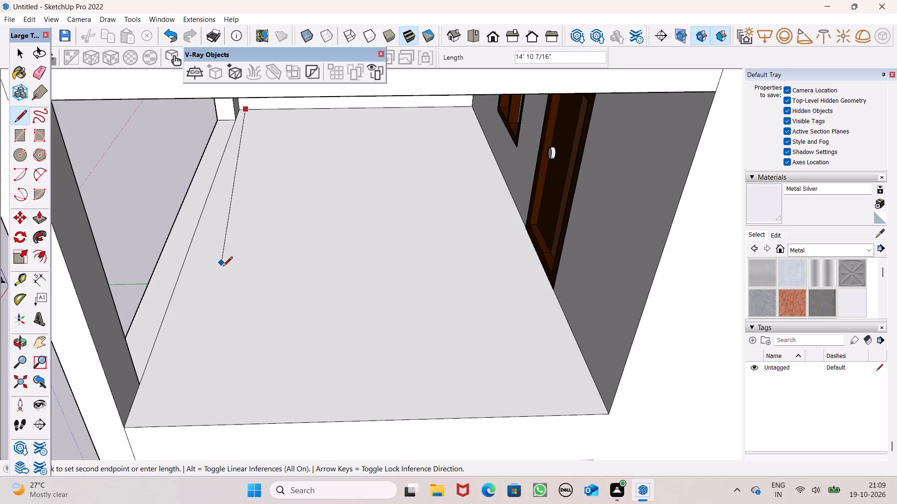
scroll(226, 287, "down", 1)
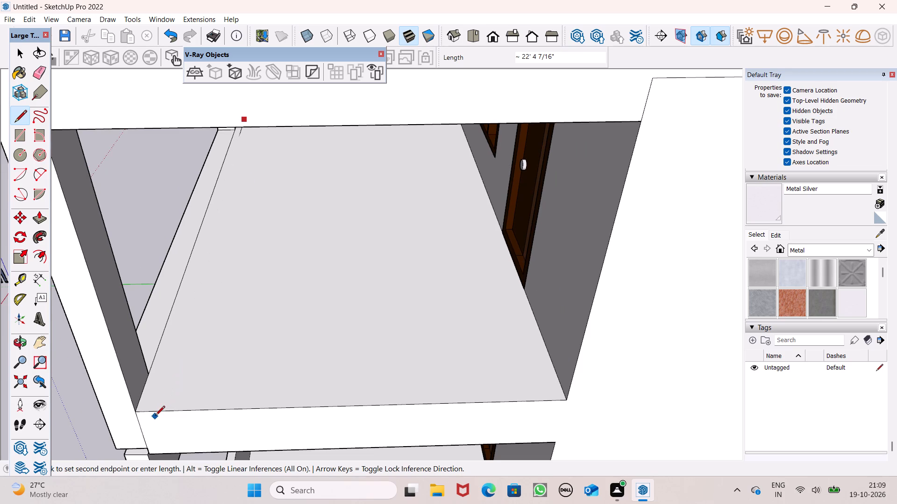
middle_click_drag(184, 414, 196, 375)
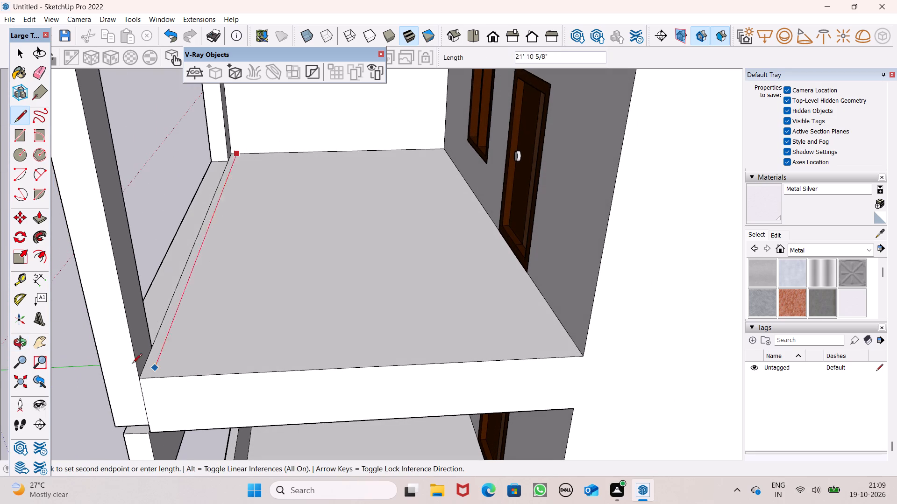
left_click(154, 381)
Examine the new line on the top balcony's floor from the front and at its inner end.
scroll(166, 341, "down", 3)
middle_click_drag(171, 342, 313, 326)
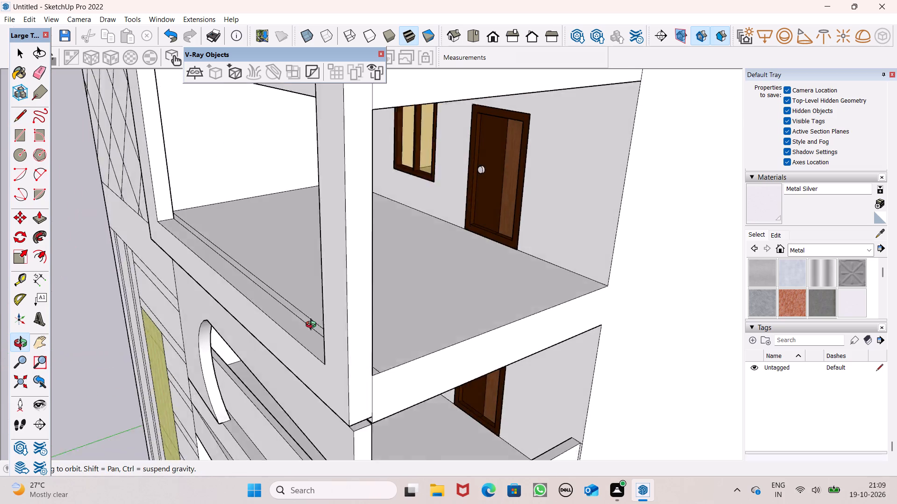
middle_click_drag(313, 326, 335, 325)
scroll(183, 186, "up", 8)
middle_click_drag(213, 366, 123, 403)
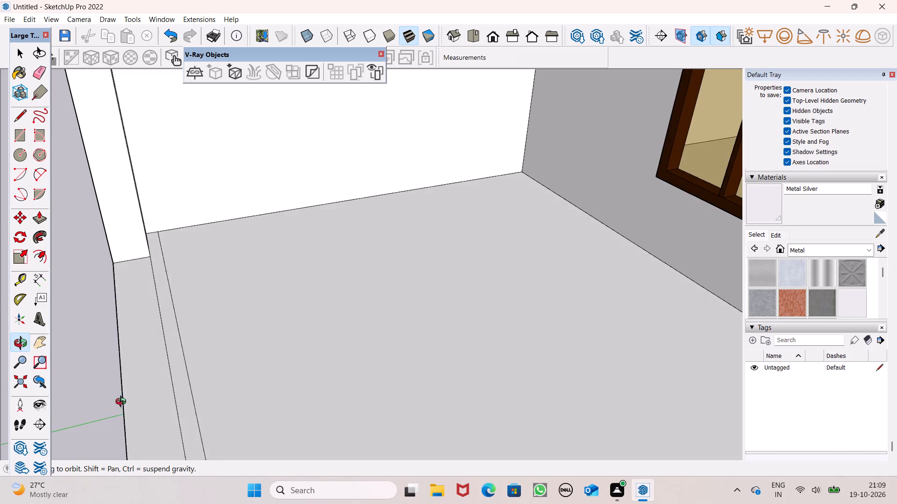
middle_click_drag(123, 403, 153, 328)
scroll(41, 258, "down", 4)
scroll(124, 238, "down", 4)
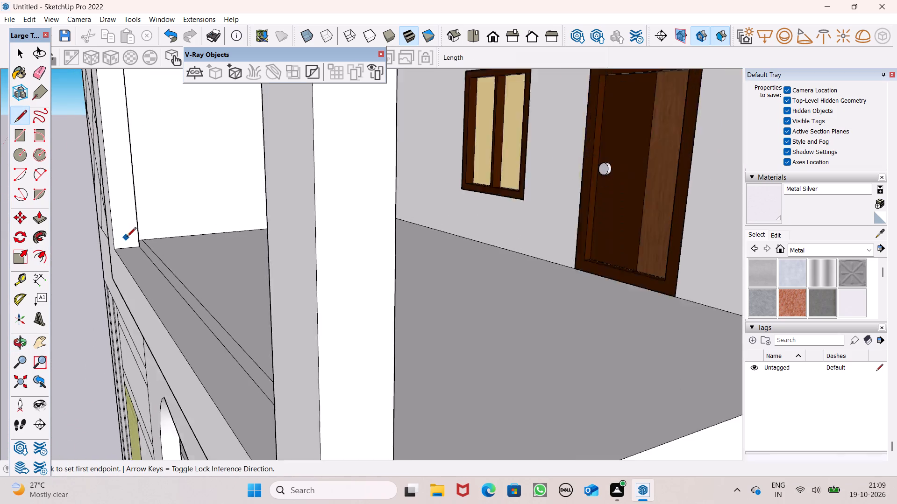
scroll(127, 238, "down", 3)
scroll(185, 210, "down", 5)
Draw a line about 12' 9" long across the top balcony's floor, just inside and parallel to its open side edge.
middle_click_drag(228, 319, 122, 440)
scroll(122, 440, "up", 1)
scroll(177, 390, "up", 2)
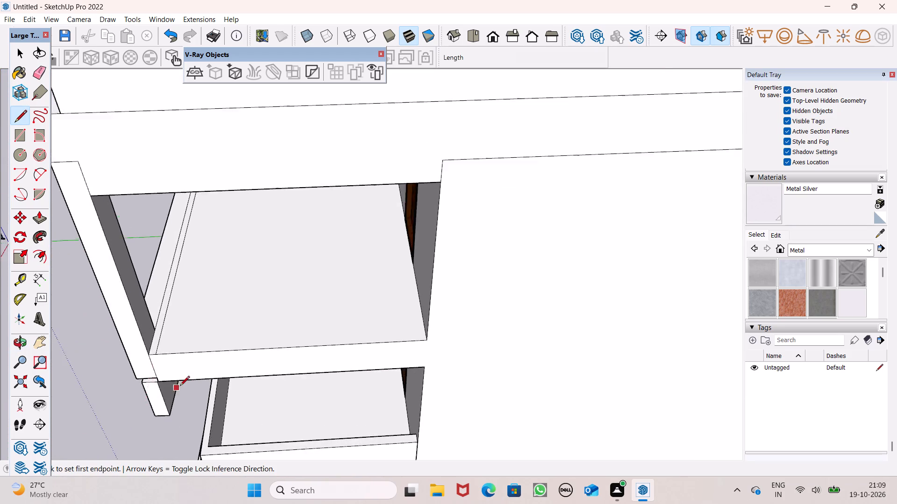
scroll(180, 386, "up", 4)
scroll(143, 329, "down", 4)
scroll(258, 235, "down", 11)
scroll(220, 243, "down", 3)
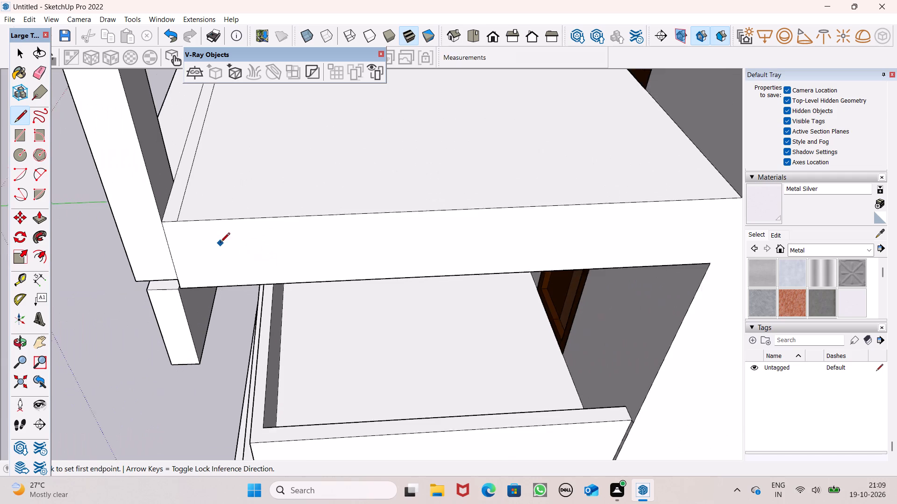
scroll(220, 243, "down", 4)
middle_click_drag(217, 272, 198, 327)
scroll(142, 316, "up", 3)
scroll(159, 307, "down", 4)
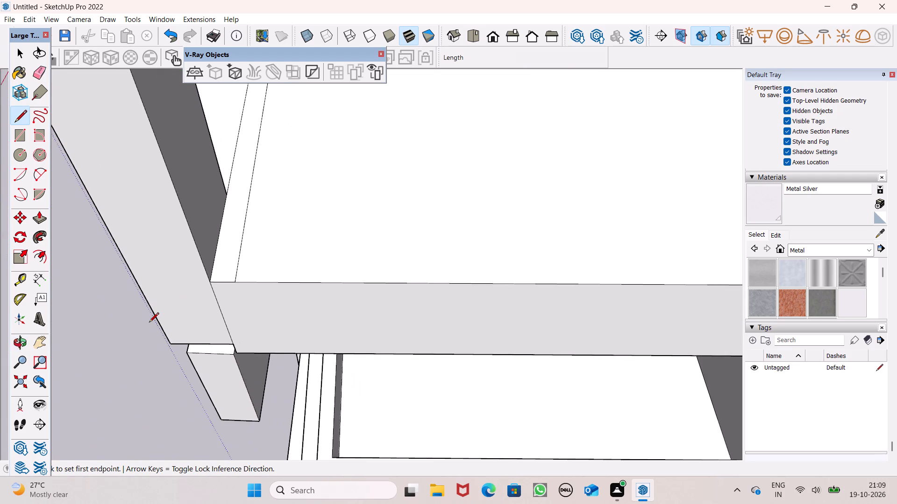
scroll(212, 296, "down", 9)
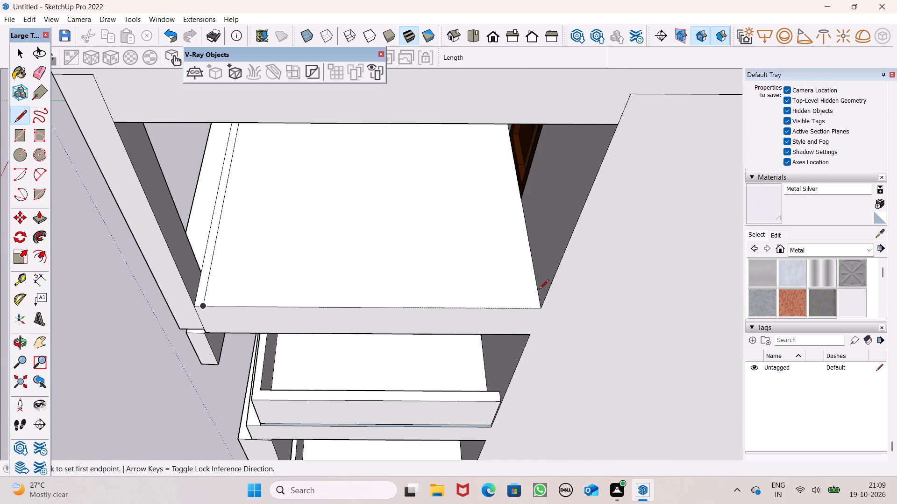
scroll(540, 288, "up", 2)
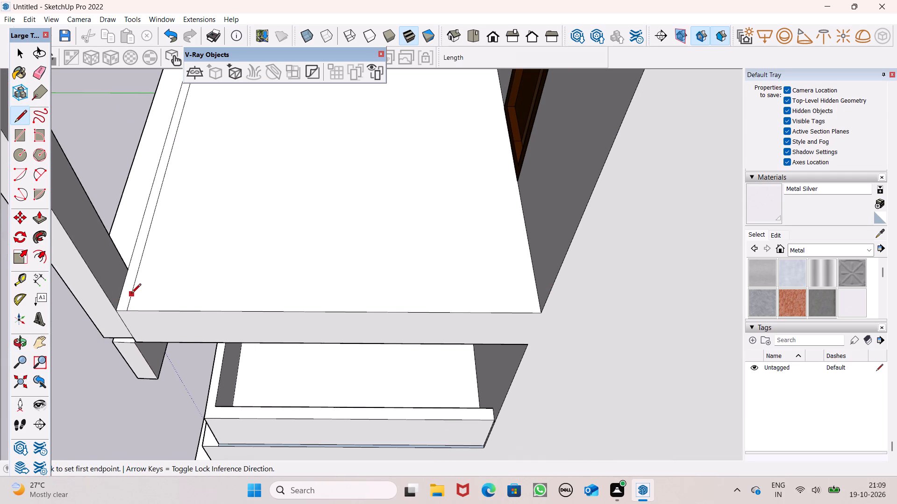
left_click(130, 298)
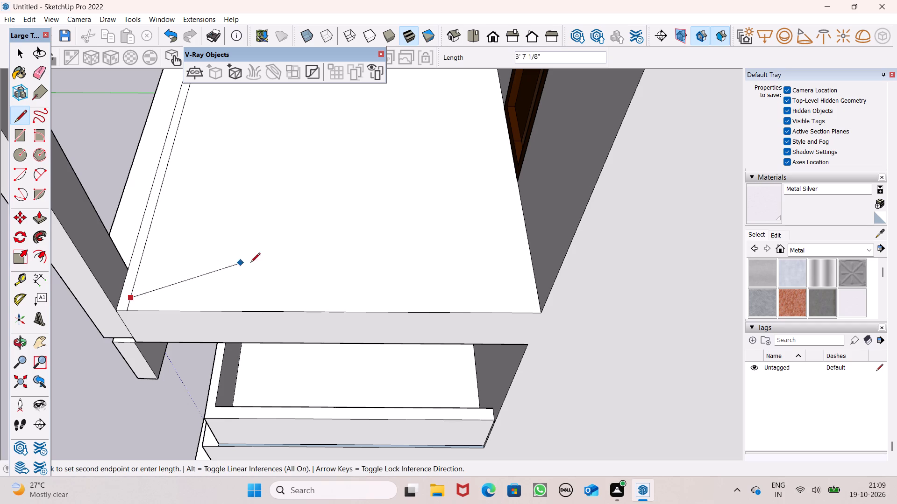
left_click(538, 299)
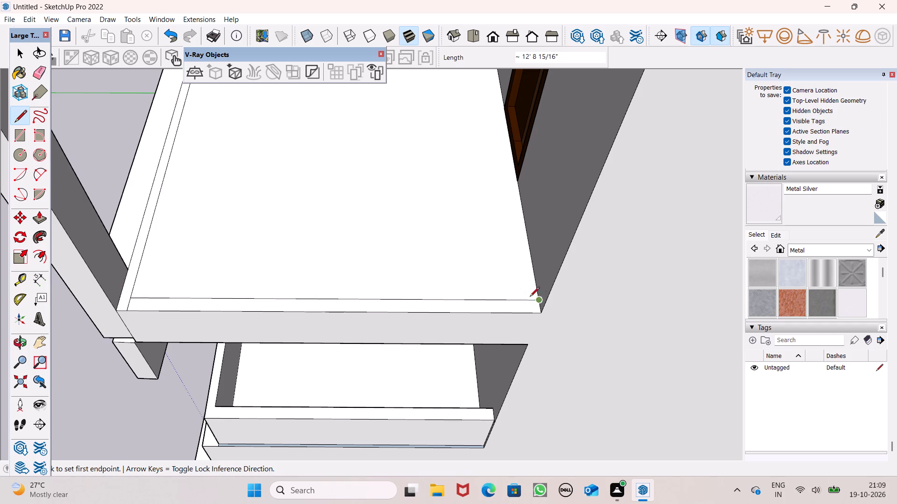
Erase the short excess line segment at the top balcony floor's outer corner to leave a continuous L-shaped strip.
scroll(420, 256, "down", 3)
scroll(257, 266, "down", 1)
middle_click_drag(238, 246, 221, 229)
scroll(147, 261, "up", 5)
scroll(140, 290, "down", 5)
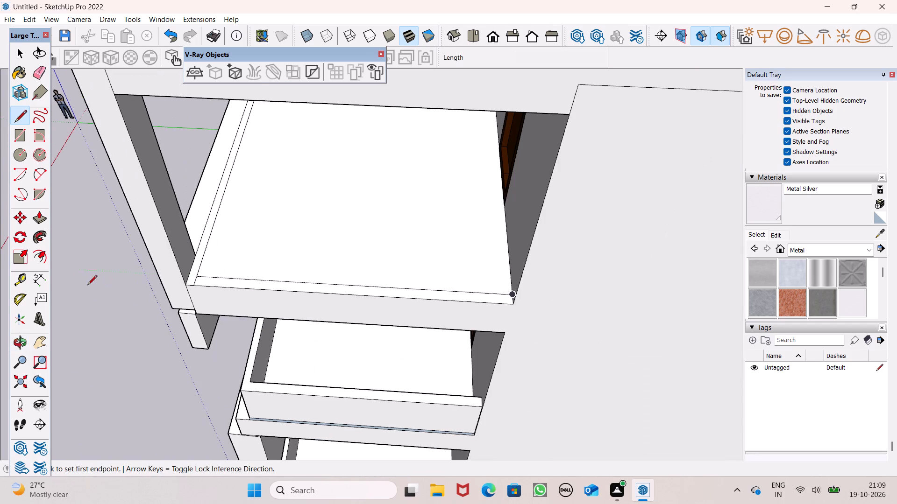
scroll(145, 307, "up", 1)
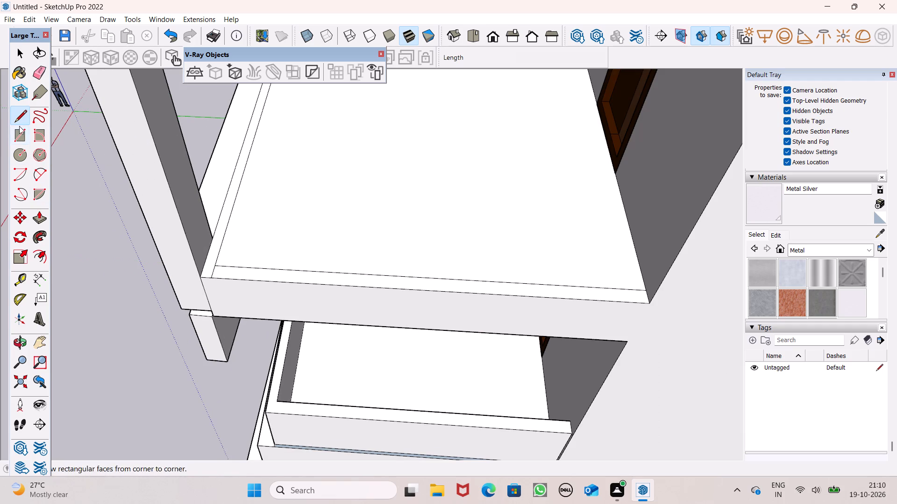
left_click(39, 75)
scroll(223, 272, "up", 4)
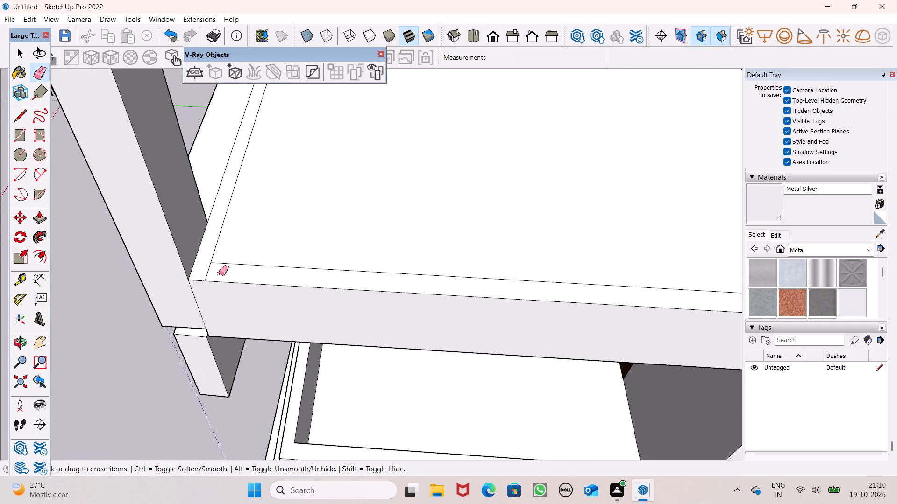
left_click_drag(210, 274, 204, 274)
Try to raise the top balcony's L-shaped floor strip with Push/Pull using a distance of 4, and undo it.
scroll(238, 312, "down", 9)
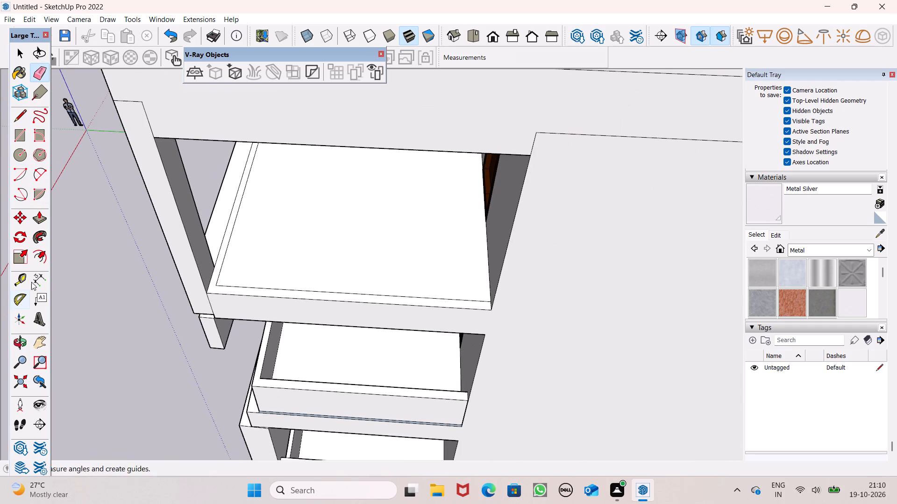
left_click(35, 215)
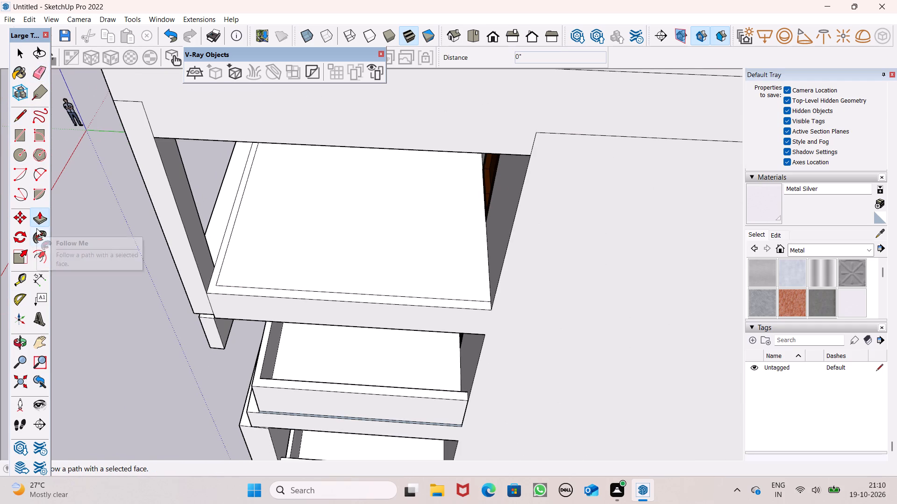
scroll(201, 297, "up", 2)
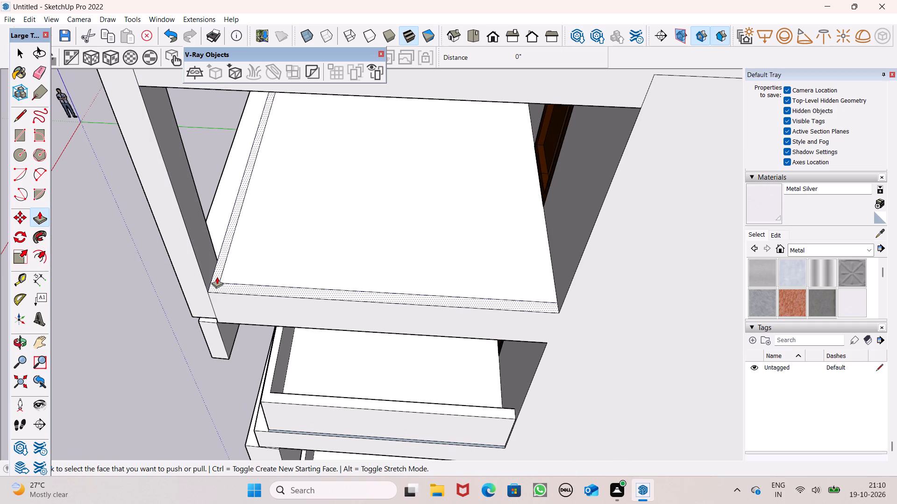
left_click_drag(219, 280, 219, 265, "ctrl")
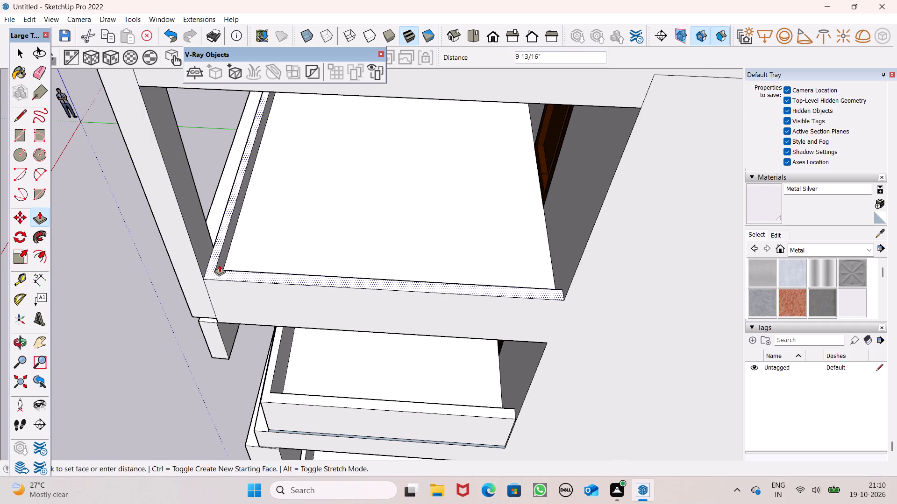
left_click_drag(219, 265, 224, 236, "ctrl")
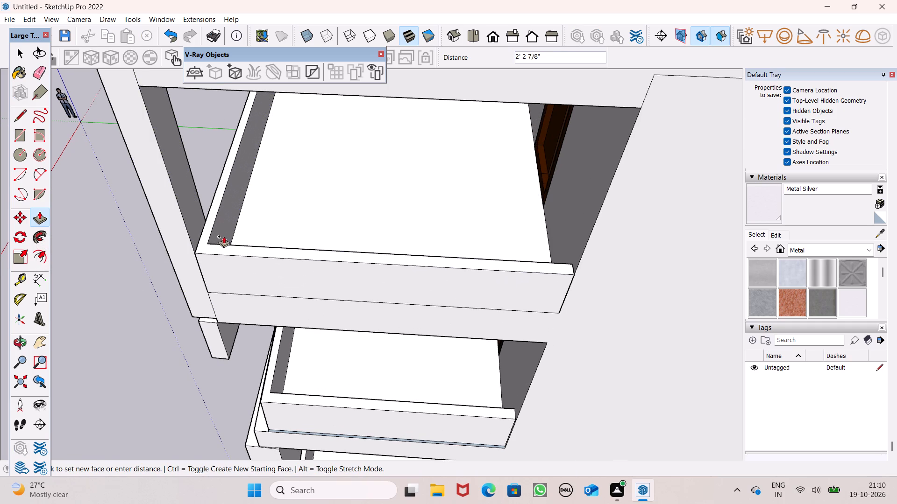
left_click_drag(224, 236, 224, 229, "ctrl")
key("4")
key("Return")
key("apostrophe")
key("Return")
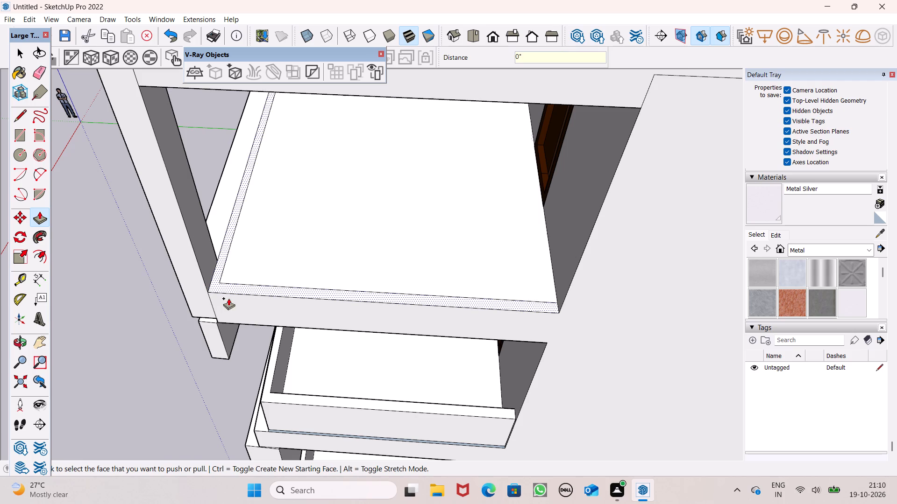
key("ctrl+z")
Push/Pull the top balcony's L-shaped floor strip up 4' to form its parapet wall.
left_click_drag(212, 285, 212, 279)
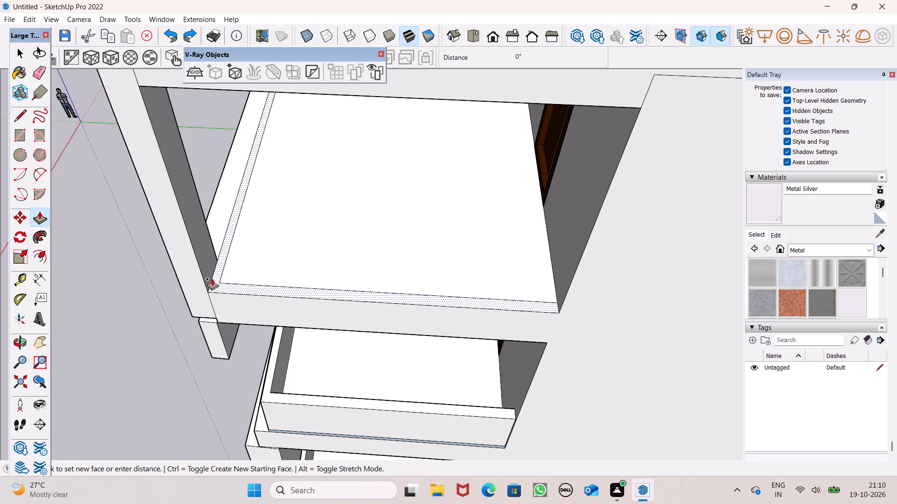
left_click_drag(212, 279, 209, 240)
type("4'")
key("Return")
Examine the balcony parapets across the building's front, from close up and as a whole.
scroll(221, 294, "down", 4)
middle_click_drag(91, 342, 351, 287)
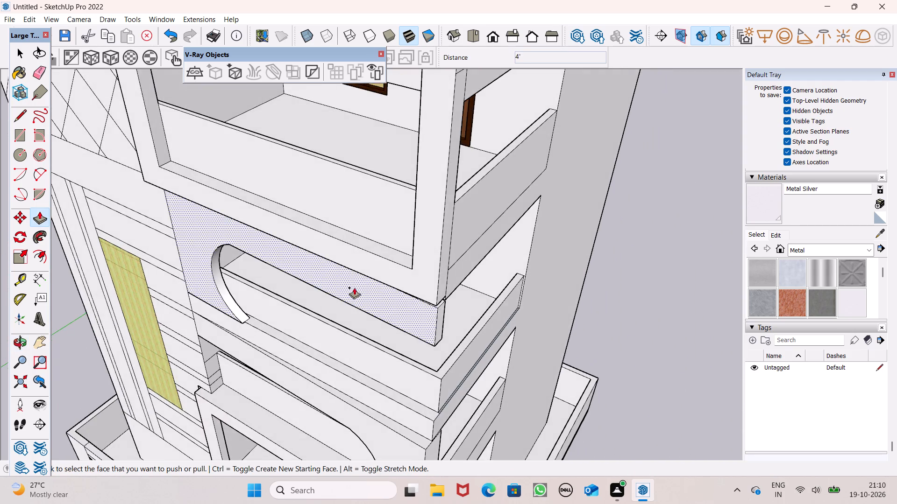
scroll(355, 293, "down", 4)
middle_click_drag(415, 312, 506, 259)
scroll(423, 282, "down", 6)
middle_click_drag(450, 321, 490, 248)
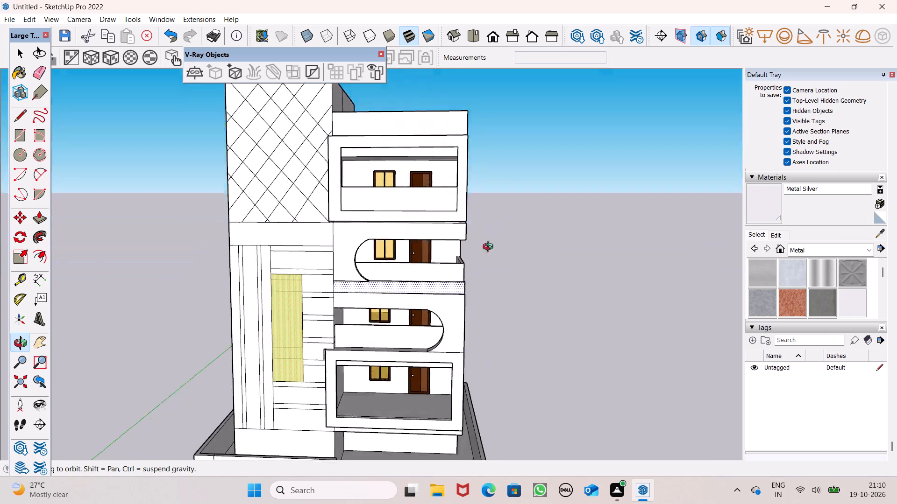
middle_click_drag(490, 248, 470, 301)
scroll(439, 278, "down", 4)
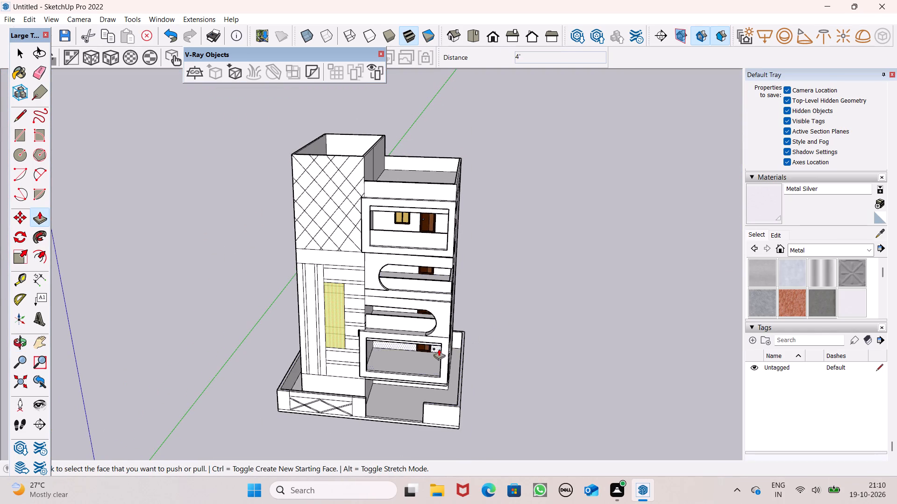
Draw a line about 22' long across the lowest framed balcony's floor, just inside and parallel to its front opening.
middle_click_drag(476, 391, 88, 463)
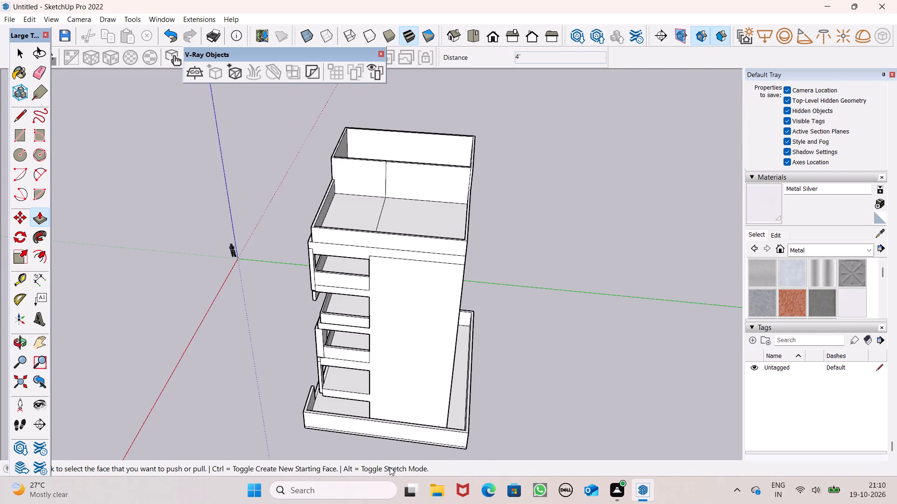
scroll(388, 463, "up", 6)
scroll(341, 411, "up", 2)
middle_click_drag(340, 410, 334, 330)
scroll(339, 344, "up", 4)
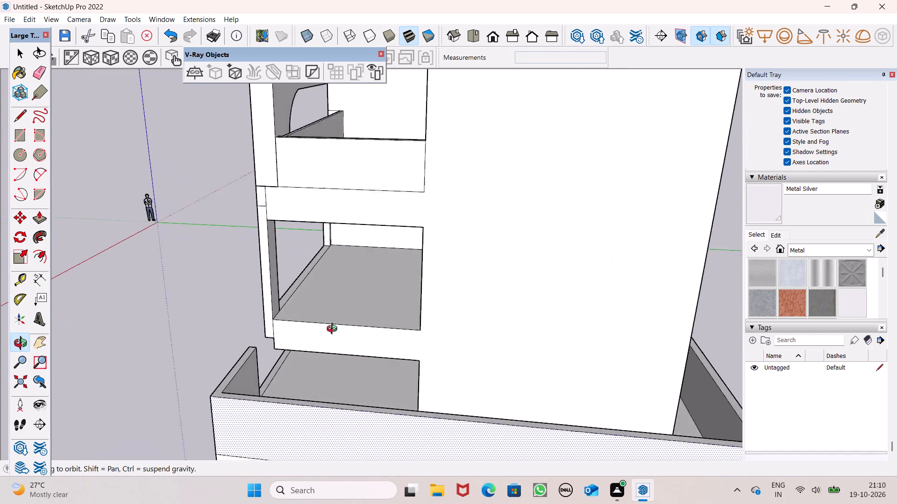
scroll(334, 330, "up", 2)
middle_click_drag(334, 330, 333, 328)
double_click(20, 114)
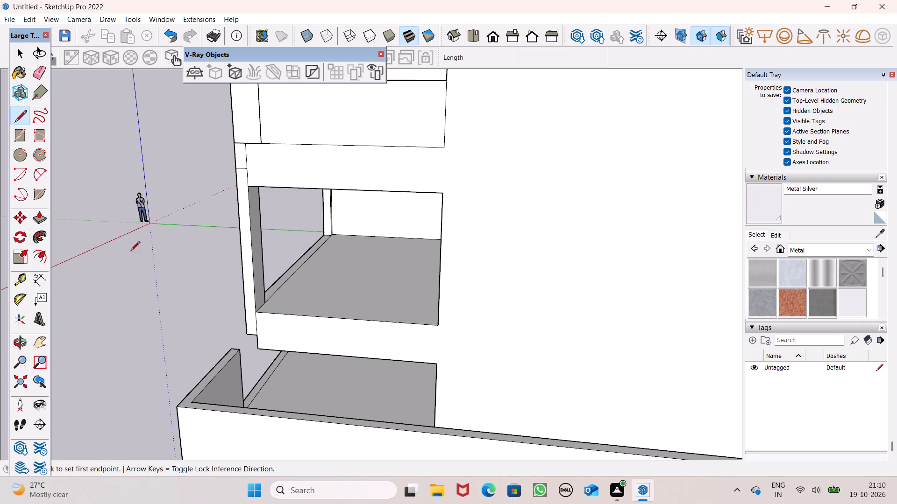
middle_click_drag(310, 301, 319, 336)
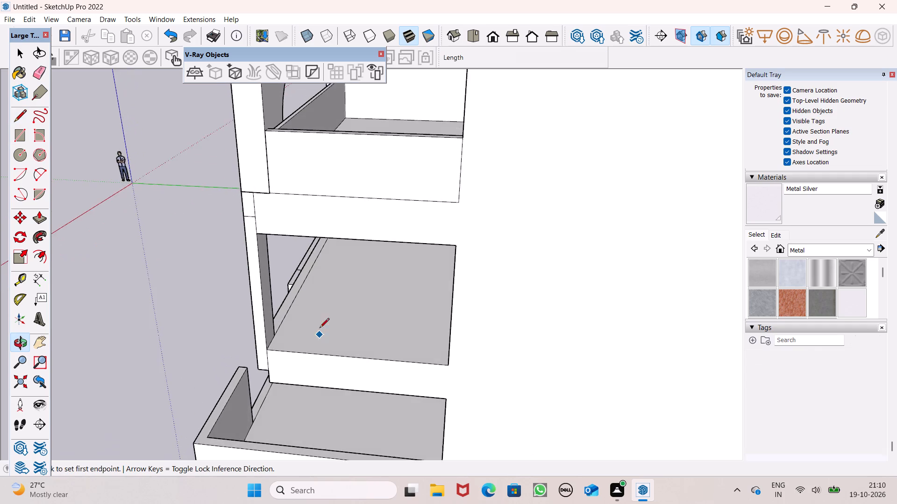
scroll(320, 318, "up", 3)
middle_click_drag(315, 324, 314, 294)
scroll(313, 244, "up", 7)
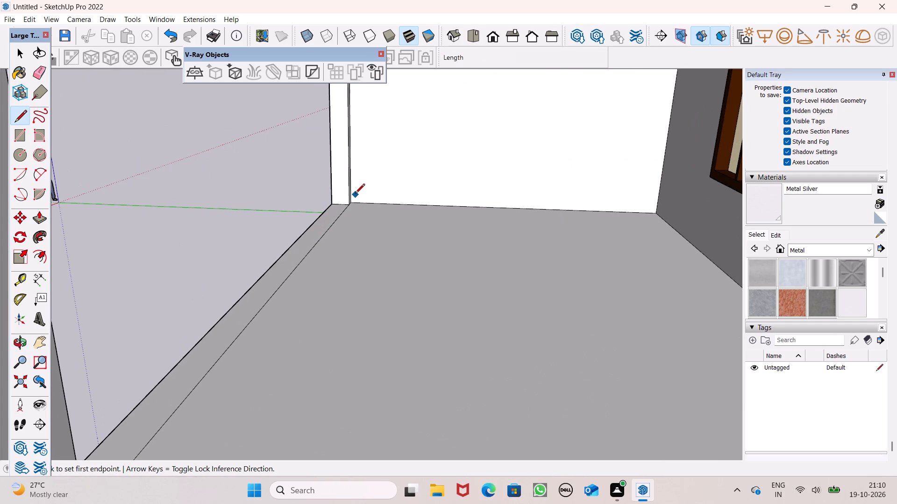
scroll(376, 159, "down", 4)
middle_click_drag(378, 191, 382, 242)
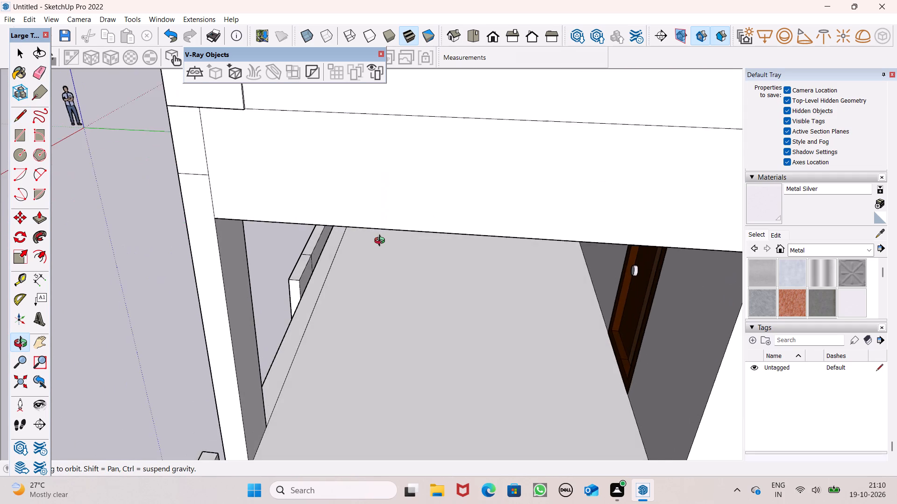
middle_click_drag(382, 242, 344, 230)
scroll(347, 220, "up", 6)
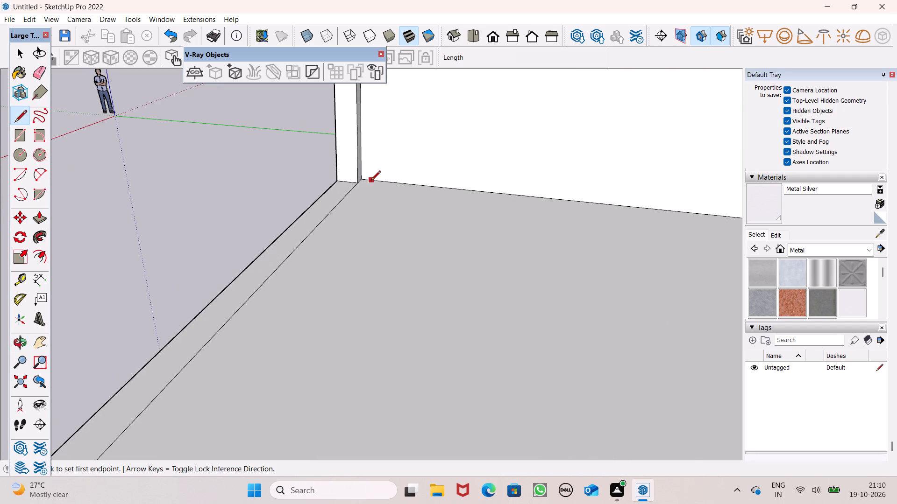
scroll(370, 180, "down", 1)
middle_click_drag(369, 193, 378, 196)
scroll(384, 185, "up", 5)
left_click(376, 179)
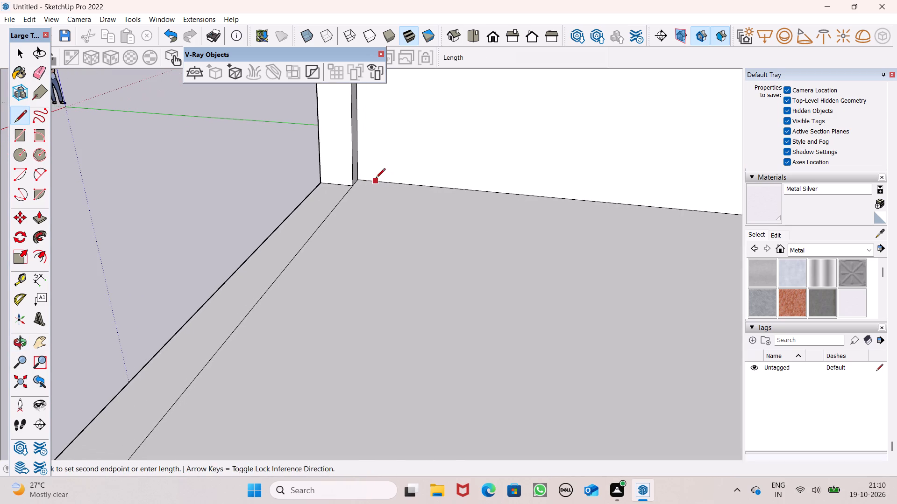
scroll(374, 206, "down", 6)
scroll(308, 306, "down", 3)
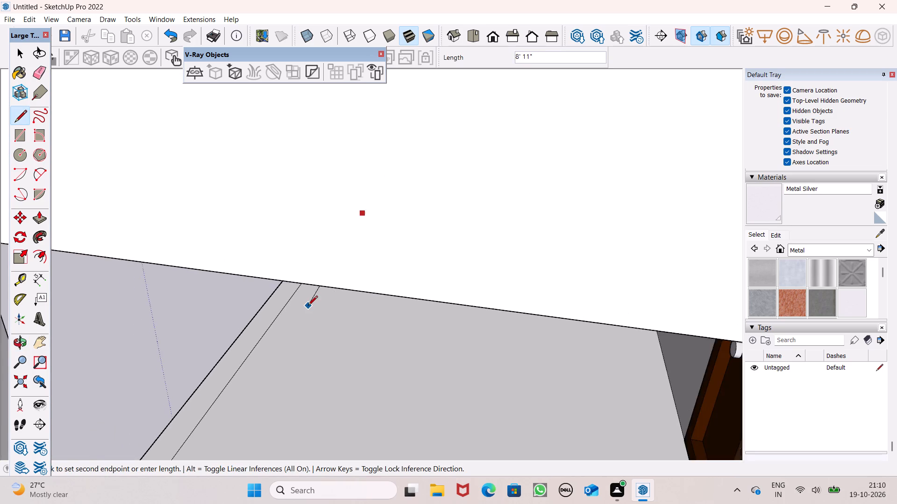
scroll(308, 306, "down", 11)
scroll(249, 413, "up", 6)
middle_click_drag(254, 389, 264, 363)
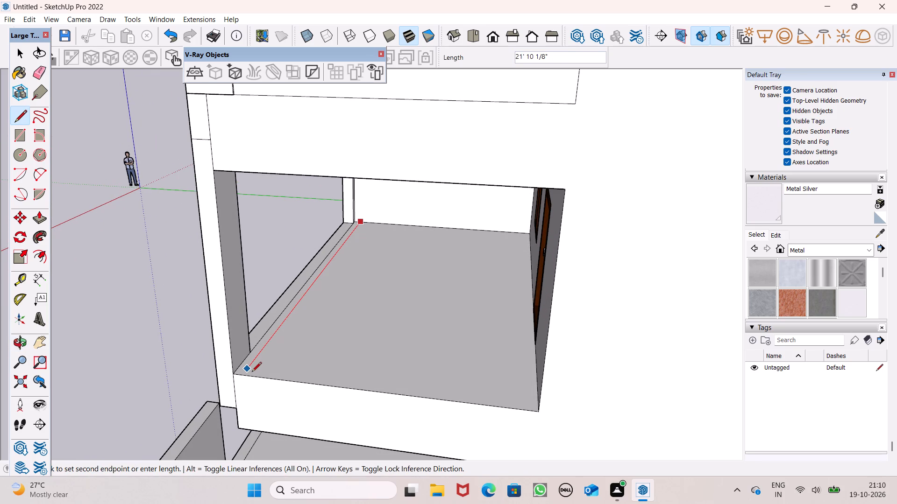
left_click(249, 376)
Draw a line about 12' 8" long across the lowest balcony's floor, just inside and parallel to its open side edge.
scroll(253, 322, "down", 1)
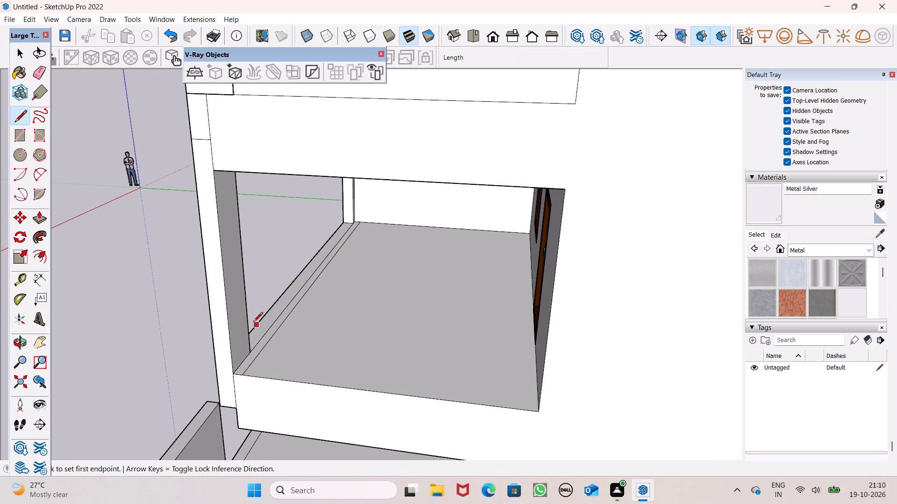
scroll(253, 322, "down", 2)
middle_click_drag(374, 383, 428, 379)
scroll(299, 365, "up", 5)
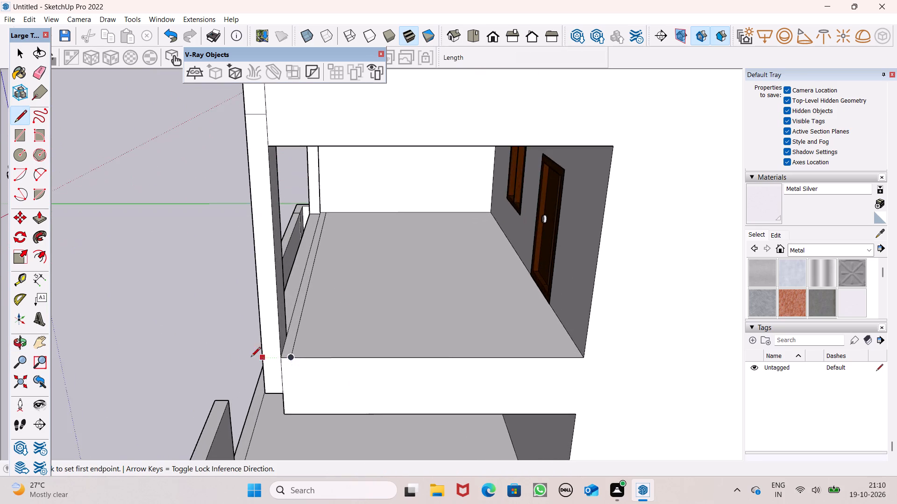
scroll(240, 360, "down", 4)
middle_click_drag(304, 374, 292, 426)
scroll(409, 406, "up", 6)
scroll(108, 385, "up", 2)
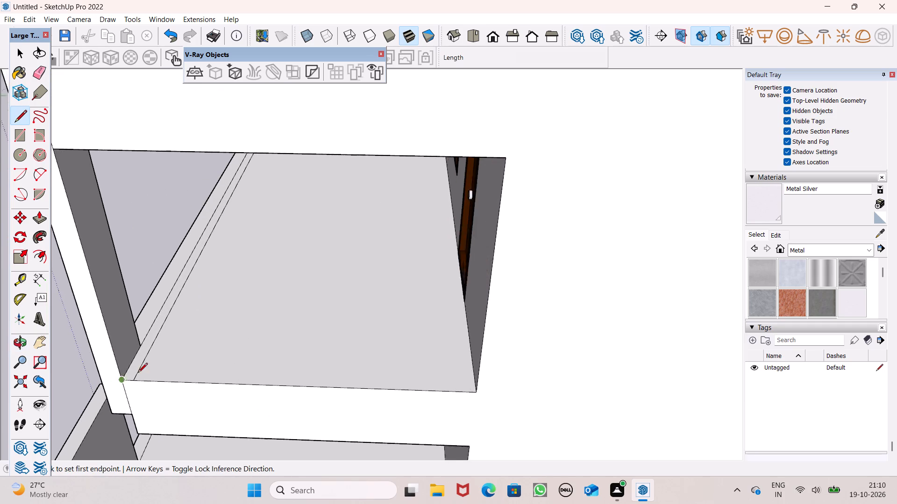
scroll(138, 373, "up", 4)
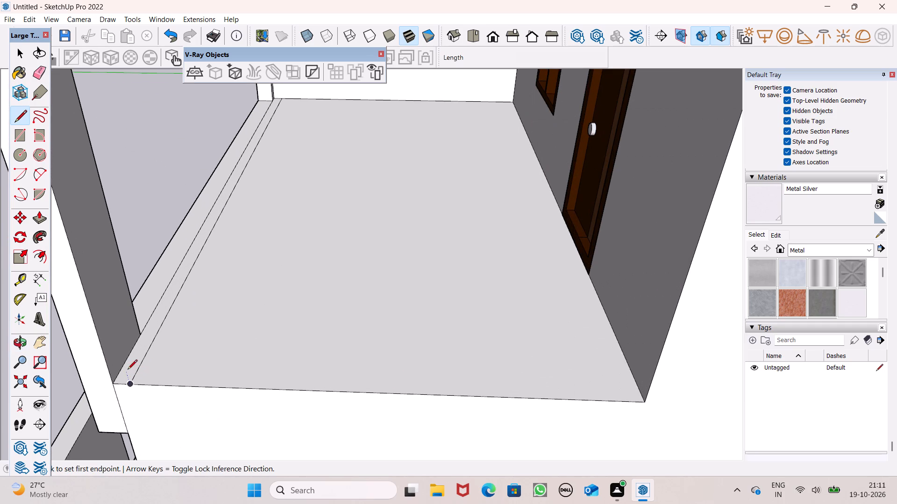
left_click(137, 371)
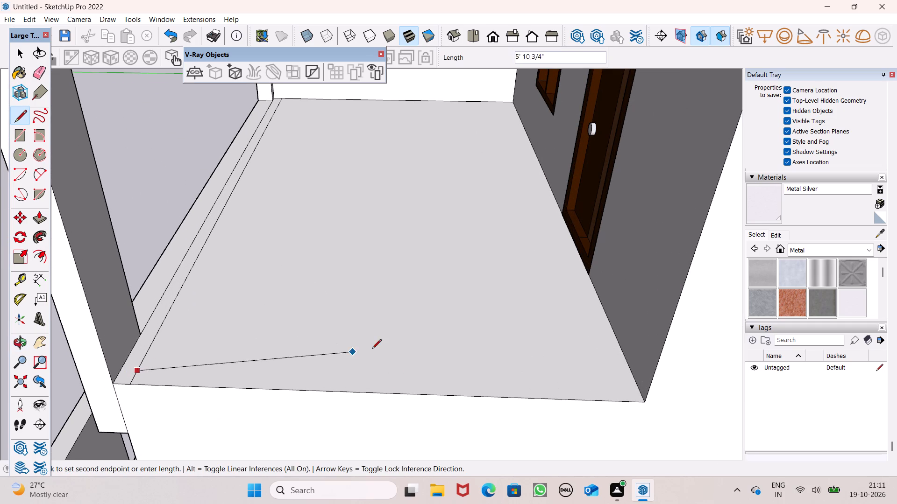
scroll(415, 354, "down", 3)
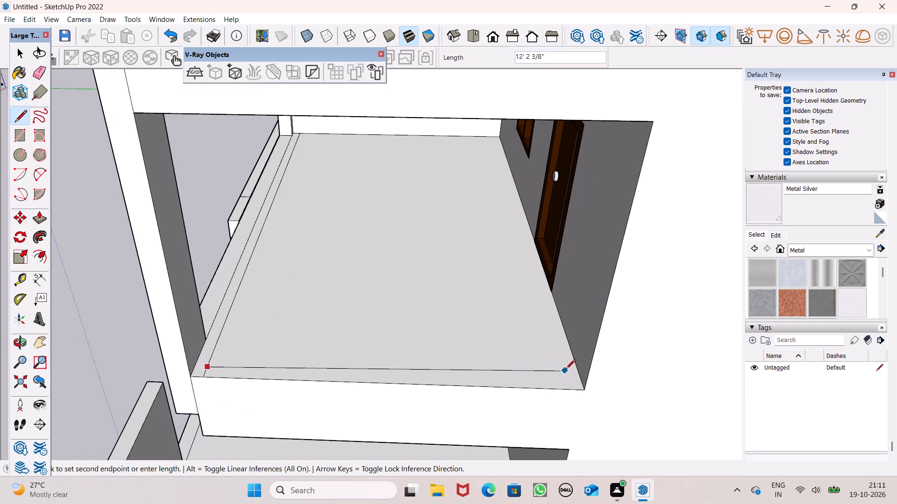
left_click(579, 379)
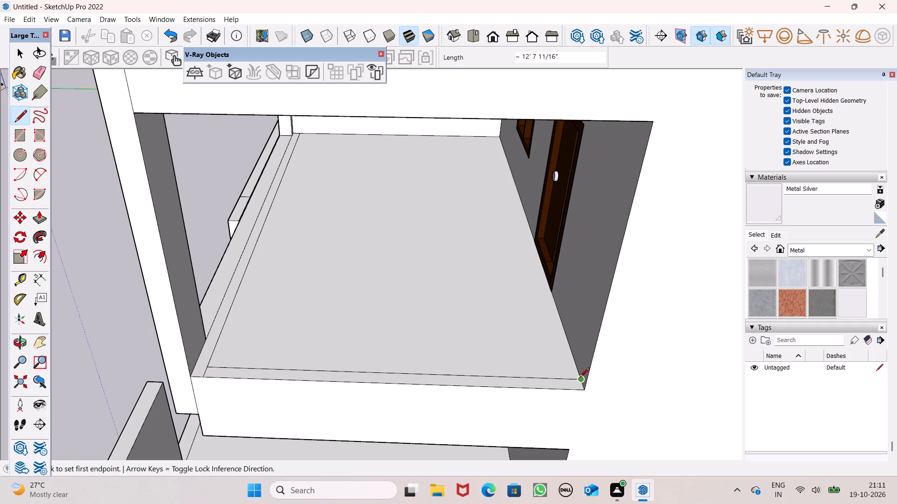
Erase the short excess line segment at the lowest balcony floor's outer corner to leave a continuous L-shaped strip.
left_click(36, 68)
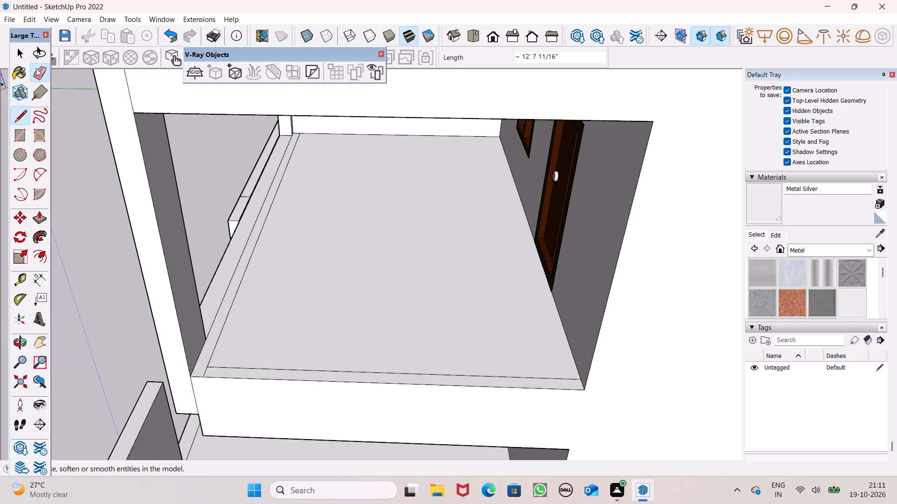
scroll(210, 379, "up", 5)
left_click(201, 372)
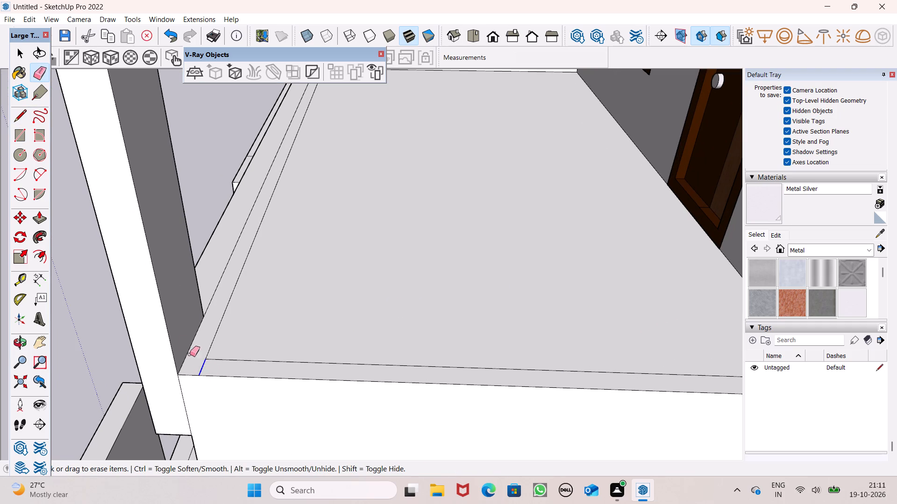
Push/Pull the lowest balcony's L-shaped floor strip up 4' to form its parapet wall.
scroll(106, 339, "down", 4)
middle_click_drag(105, 360, 135, 324)
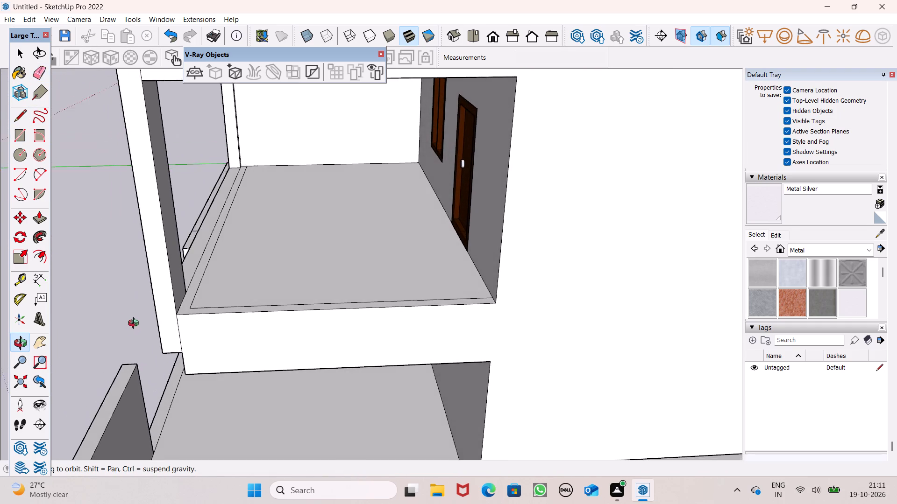
middle_click_drag(135, 324, 137, 333)
left_click(38, 217)
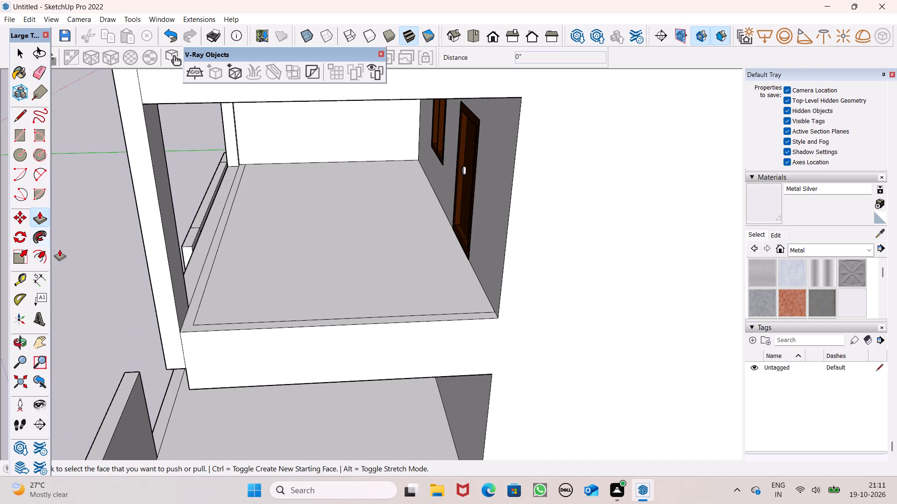
scroll(194, 321, "up", 3)
left_click_drag(185, 329, 185, 329, "ctrl")
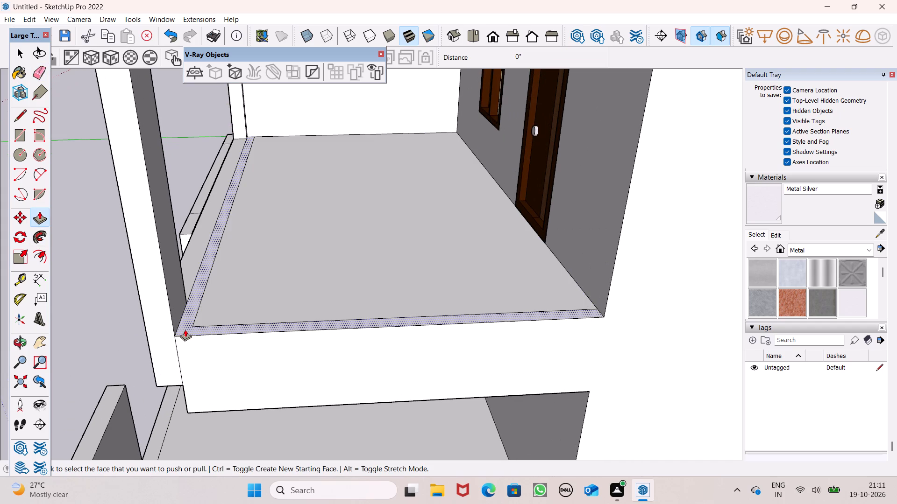
left_click_drag(185, 329, 182, 260, "ctrl")
type("4'")
key("Return")
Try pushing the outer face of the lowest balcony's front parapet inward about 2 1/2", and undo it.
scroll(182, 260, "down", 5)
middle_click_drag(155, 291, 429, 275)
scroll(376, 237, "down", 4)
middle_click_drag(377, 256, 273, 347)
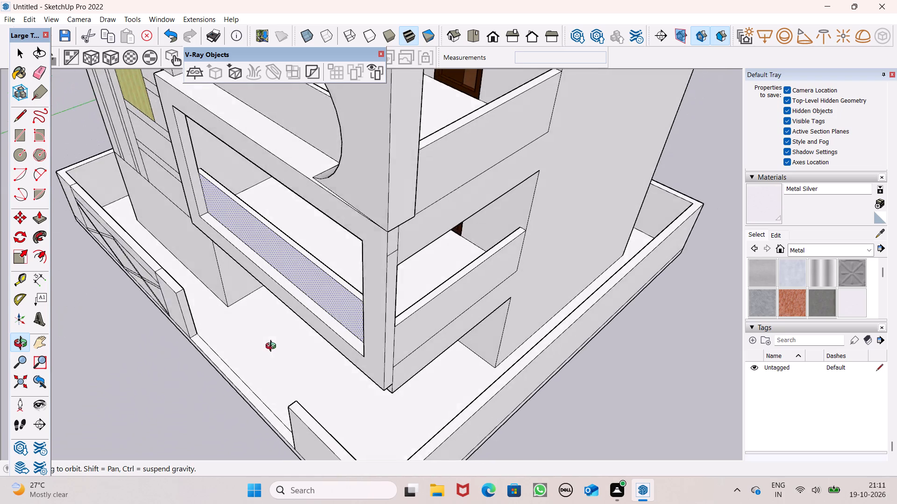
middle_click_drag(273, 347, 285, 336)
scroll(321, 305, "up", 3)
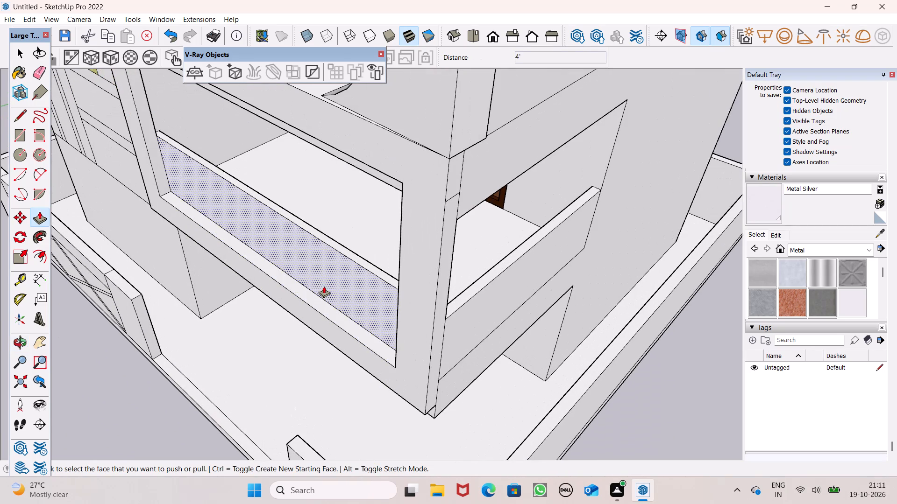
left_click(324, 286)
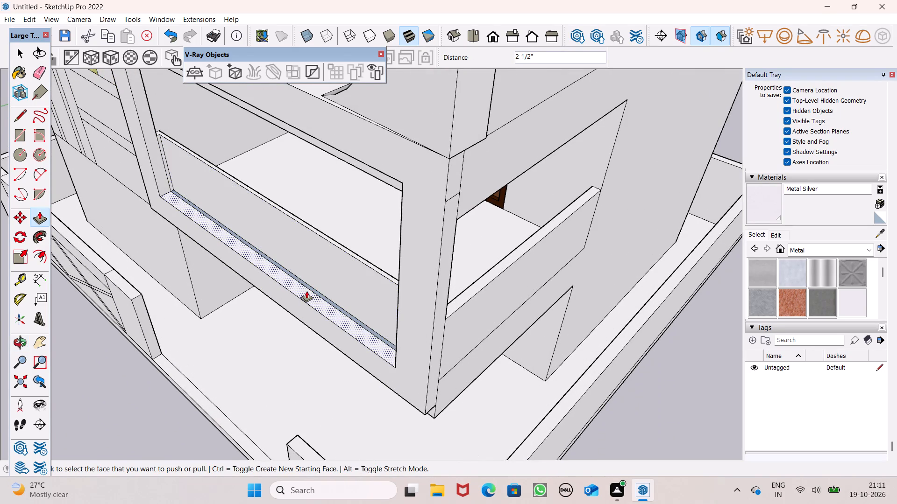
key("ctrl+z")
Push/Pull the inner face of the lowest balcony's front parapet outward about 1 1/4" to thin the wall.
scroll(306, 288, "down", 2)
middle_click_drag(354, 305, 28, 334)
scroll(177, 234, "up", 5)
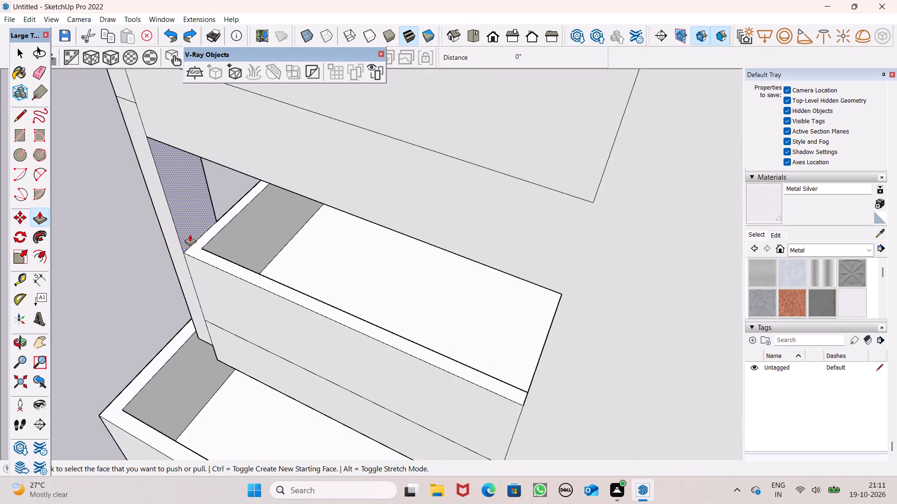
scroll(190, 234, "up", 1)
scroll(233, 229, "up", 6)
middle_click_drag(295, 240, 308, 203)
scroll(308, 203, "up", 1)
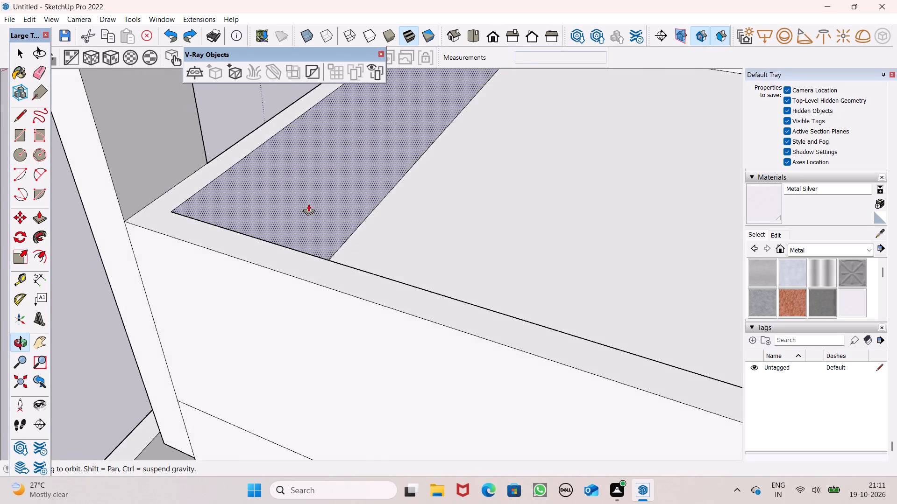
scroll(300, 331, "down", 11)
middle_click_drag(359, 200, 392, 146)
scroll(392, 161, "up", 5)
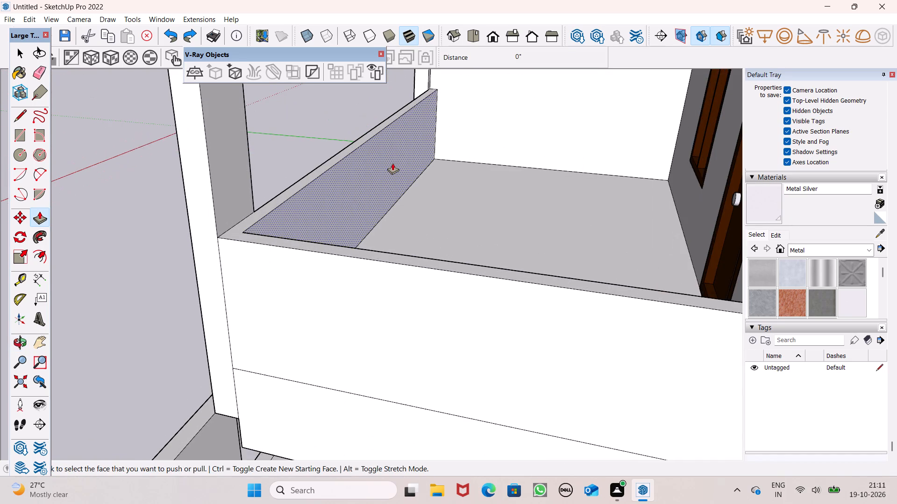
left_click(386, 182)
Examine the balcony parapets across the building's front and side elevations.
scroll(376, 218, "down", 7)
middle_click_drag(223, 286, 392, 294)
scroll(161, 287, "down", 2)
middle_click_drag(100, 312, 392, 250)
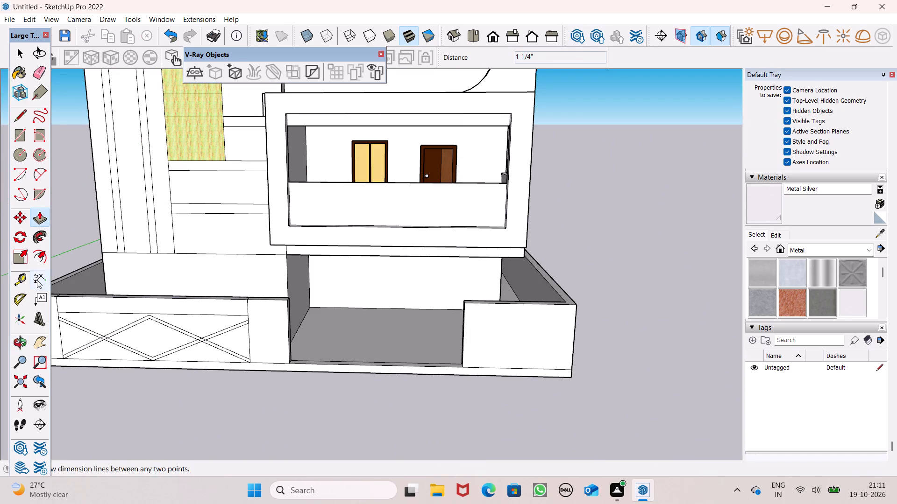
scroll(130, 272, "down", 5)
scroll(178, 330, "down", 3)
middle_click_drag(216, 270, 130, 285)
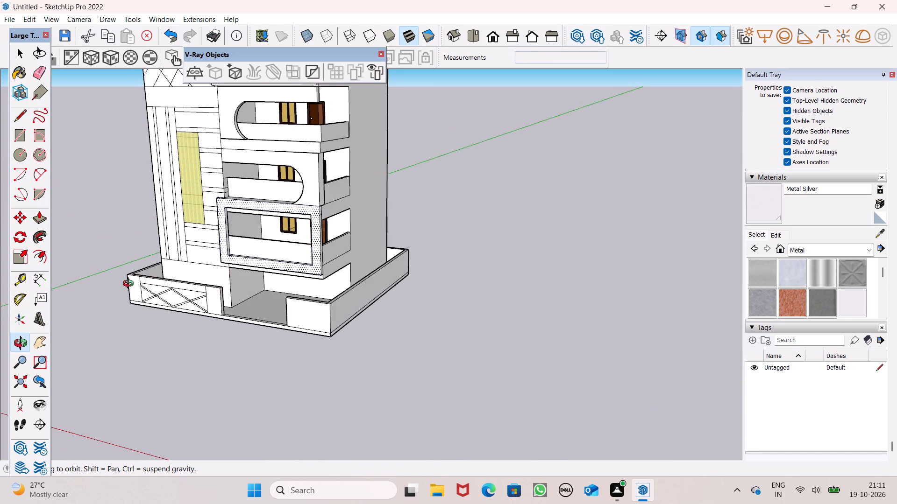
middle_click_drag(130, 285, 130, 285)
middle_click_drag(372, 246, 421, 262)
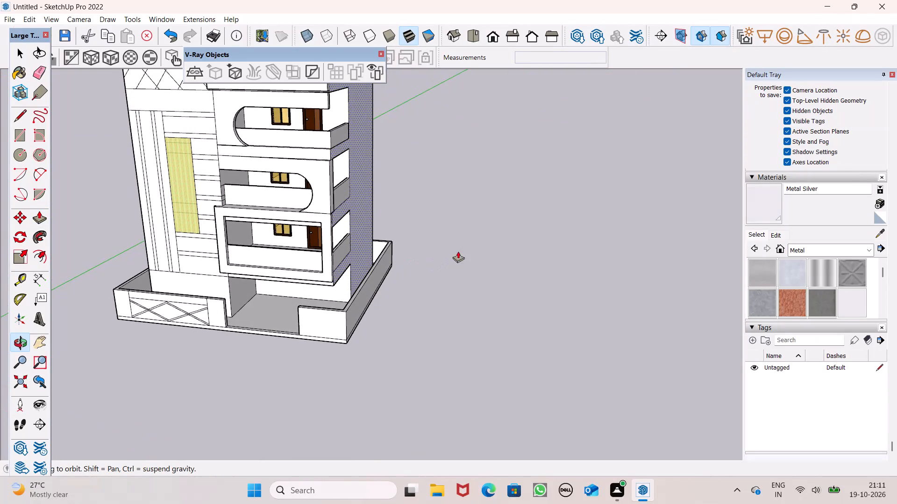
key("space")
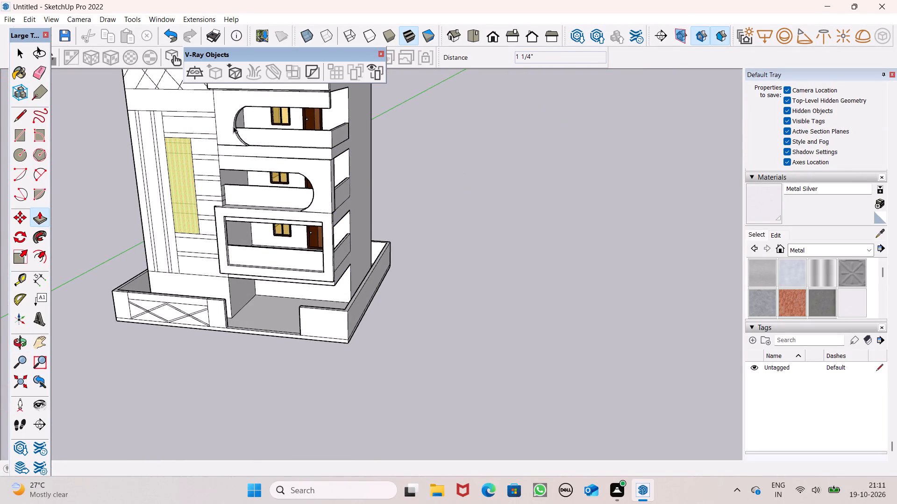
scroll(233, 142, "down", 4)
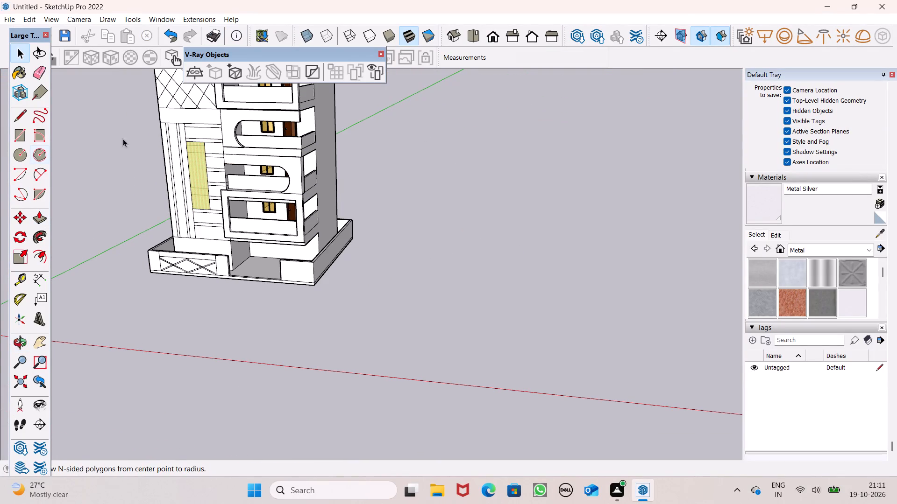
scroll(335, 151, "down", 4)
middle_click_drag(342, 157, 360, 131)
scroll(297, 98, "up", 7)
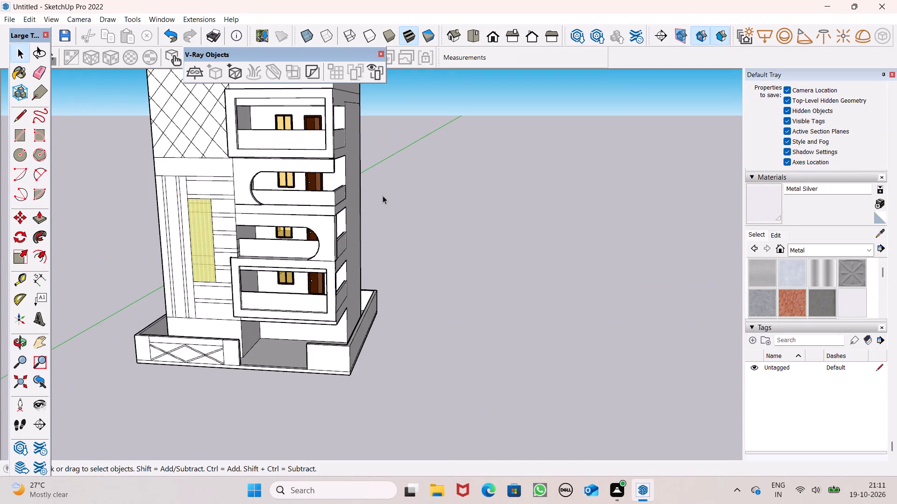
scroll(383, 196, "up", 3)
scroll(378, 165, "down", 4)
middle_click_drag(377, 187, 364, 299)
scroll(376, 308, "up", 6)
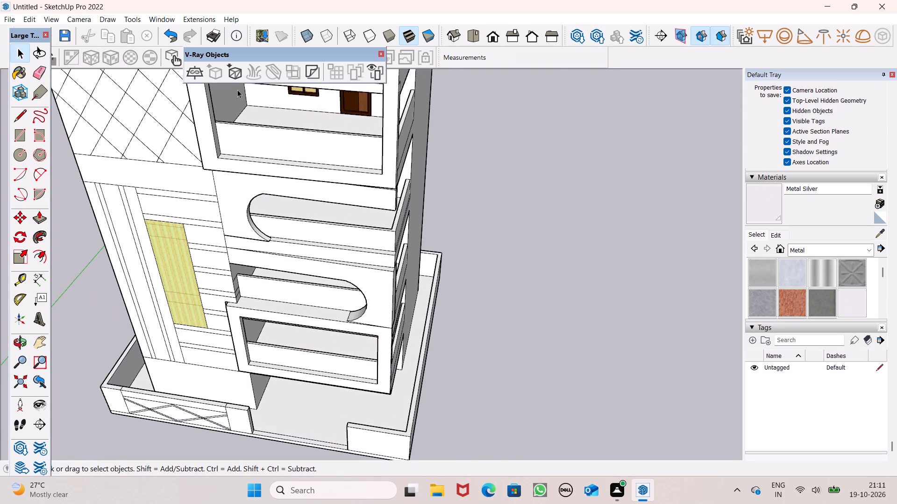
Push/Pull the top face of the uppermost framed balcony's parapet up 2" as a new starting face, forming a cap band.
scroll(240, 92, "up", 6)
left_click(38, 222)
scroll(159, 179, "down", 1)
middle_click_drag(179, 183, 156, 280)
scroll(178, 233, "up", 5)
left_click_drag(179, 230, 180, 227)
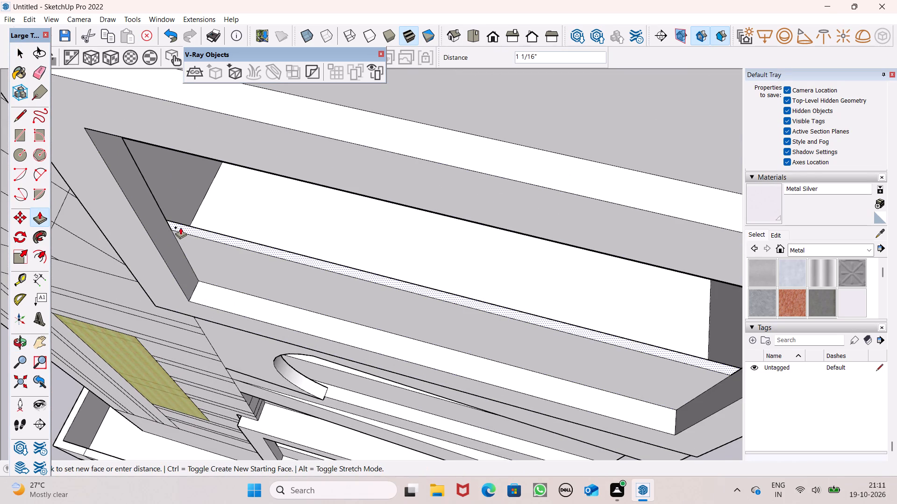
left_click_drag(180, 227, 183, 223)
key("2")
key("shift+quotedbl")
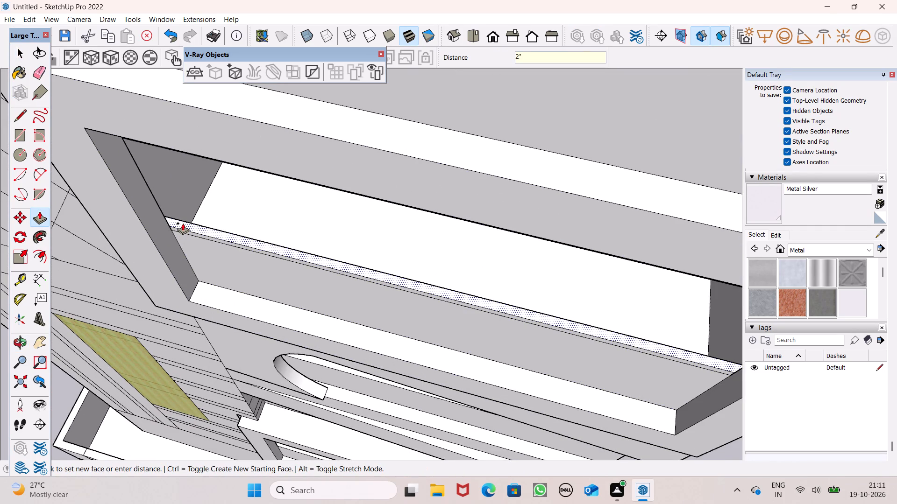
left_click_drag(183, 223, 183, 223)
key("Return")
Push/Pull the parapet top of the balcony just below it, with the single rounded end, up 2" as a new cap band.
scroll(174, 175, "down", 6)
middle_click_drag(230, 182, 46, 119)
middle_click_drag(141, 233, 296, 240)
scroll(264, 233, "up", 1)
scroll(339, 292, "up", 5)
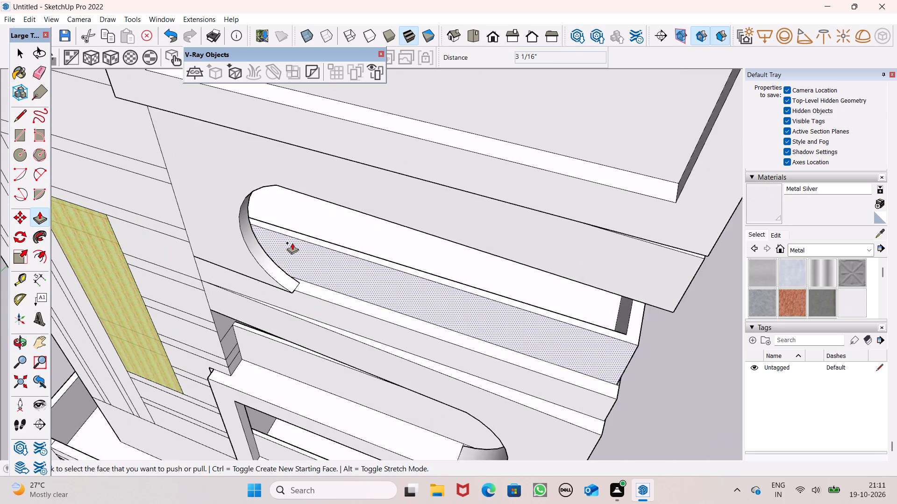
left_click(298, 231)
key("2")
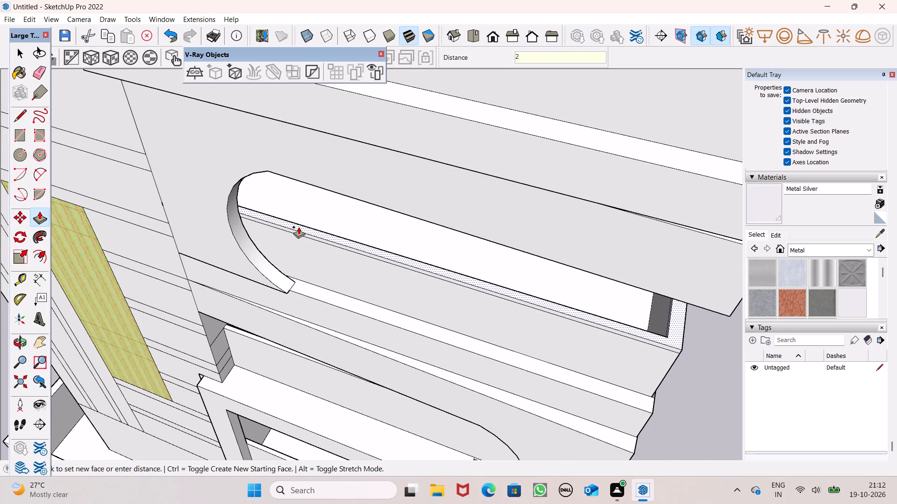
key("shift+quotedbl")
key("Return")
Push/Pull the parapet top of the rounded-opening balcony just above the lowest framed one up 2" as a new cap band.
scroll(274, 224, "down", 6)
middle_click_drag(418, 270, 377, 180)
scroll(383, 237, "up", 1)
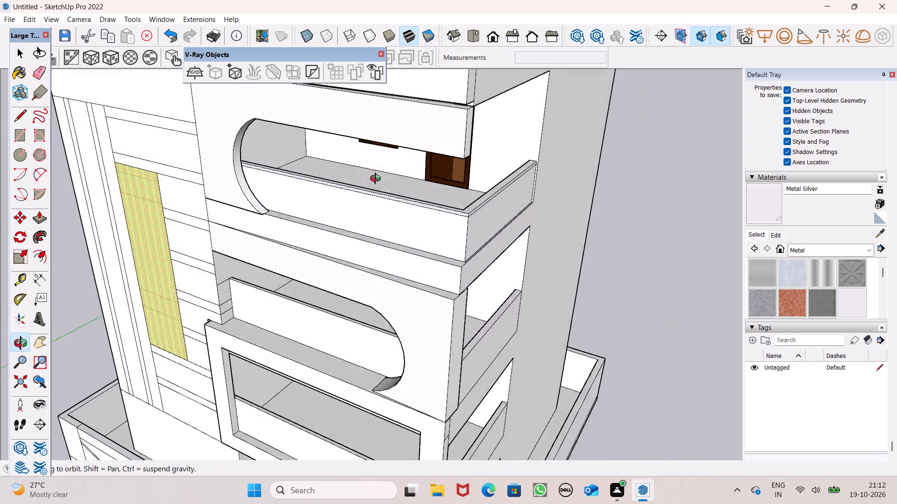
middle_click_drag(377, 180, 381, 174)
scroll(392, 198, "down", 2)
scroll(307, 437, "up", 6)
scroll(291, 356, "down", 4)
middle_click_drag(290, 364, 331, 402)
scroll(328, 403, "up", 2)
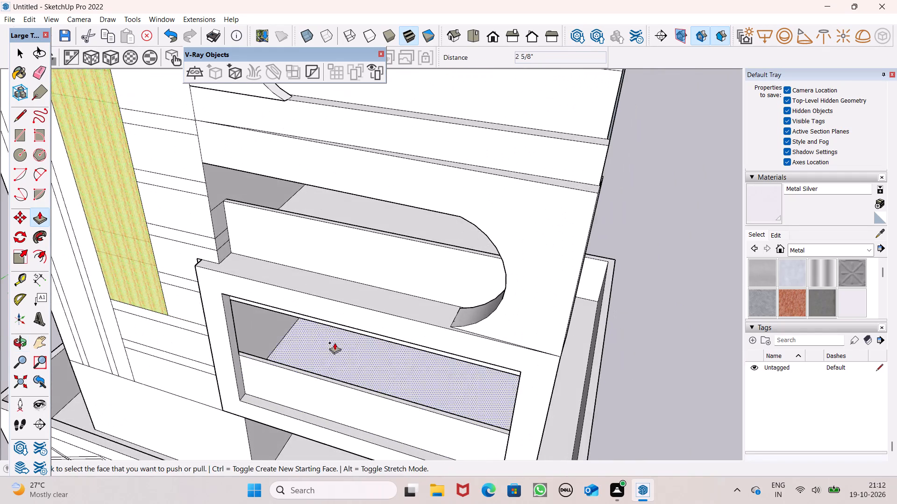
middle_click_drag(281, 269, 306, 309)
scroll(304, 298, "up", 6)
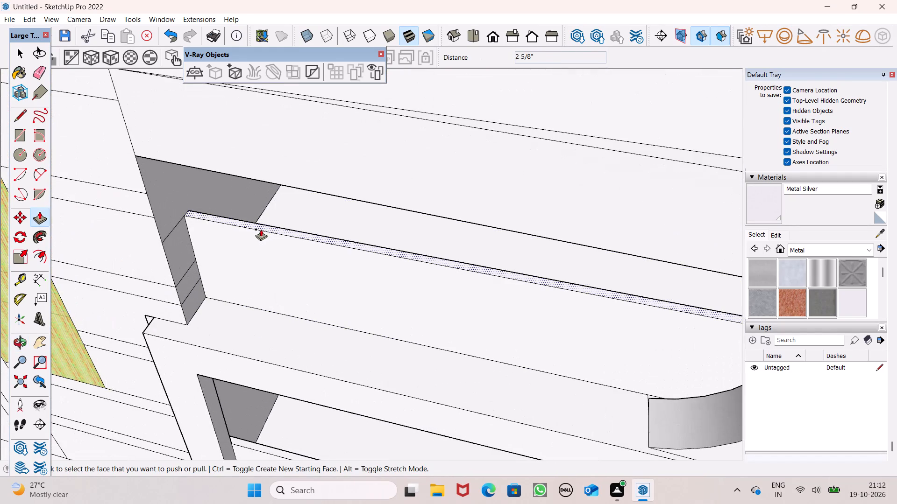
left_click_drag(260, 229, 258, 221)
key("2")
key("shift+quotedbl")
key("Return")
Push/Pull the inner face of the lowest balcony's side parapet outward about 2 11/16" to thin the wall.
scroll(235, 189, "down", 11)
scroll(329, 308, "up", 2)
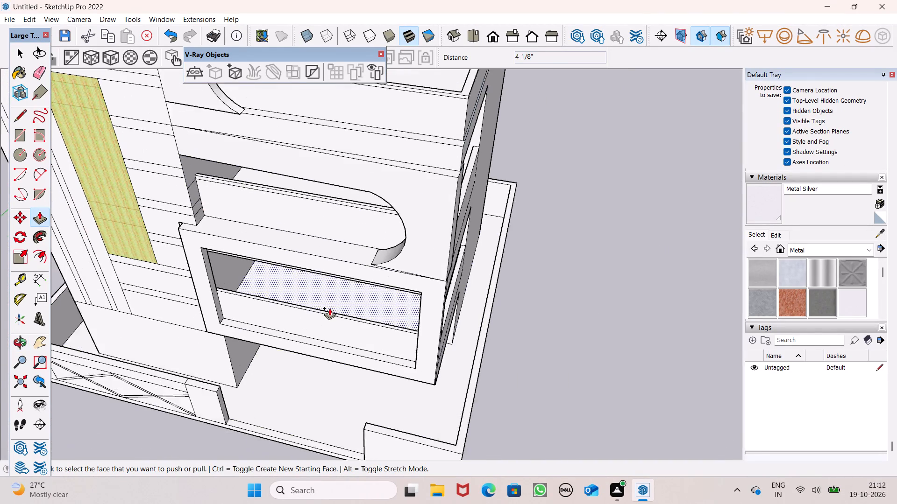
scroll(329, 308, "up", 3)
scroll(429, 339, "up", 1)
middle_click_drag(424, 339, 330, 311)
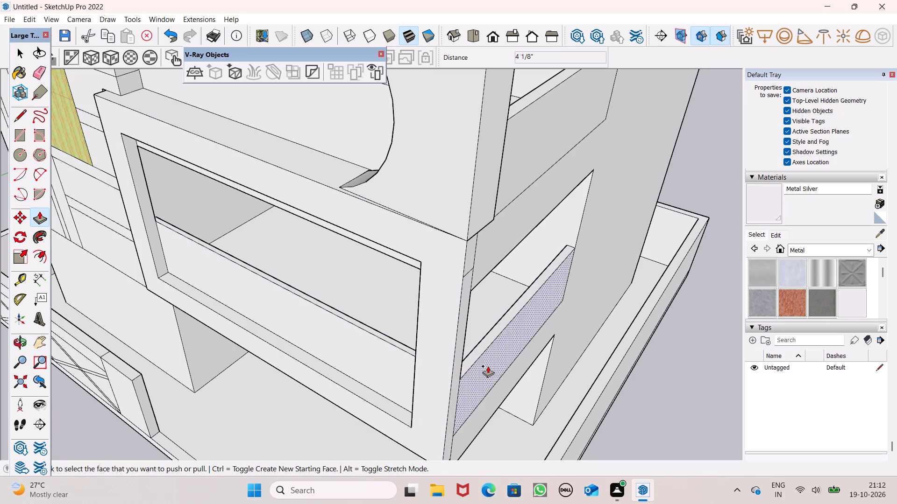
key("space")
middle_click_drag(407, 389, 578, 354)
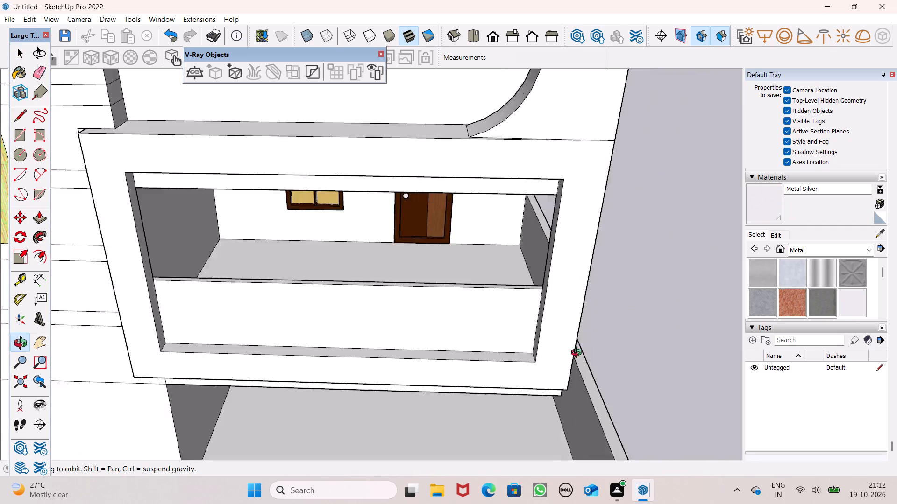
middle_click_drag(578, 354, 673, 361)
left_click(35, 215)
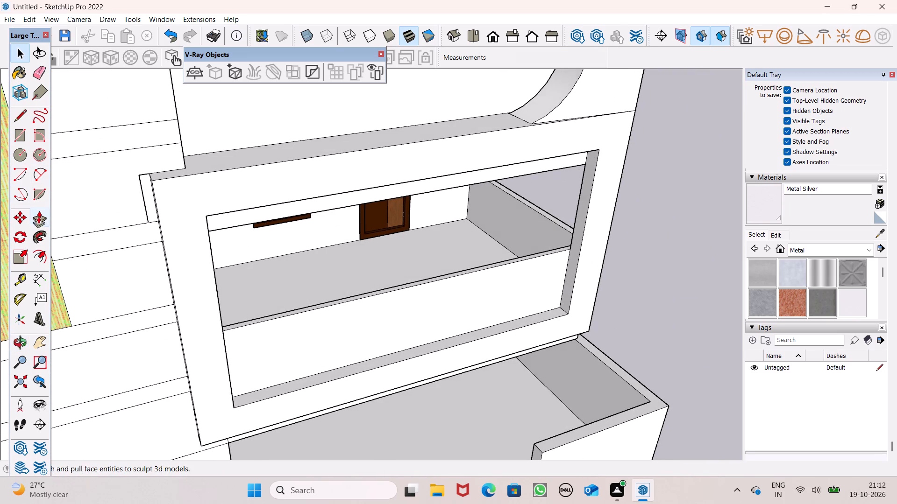
scroll(540, 202, "up", 9)
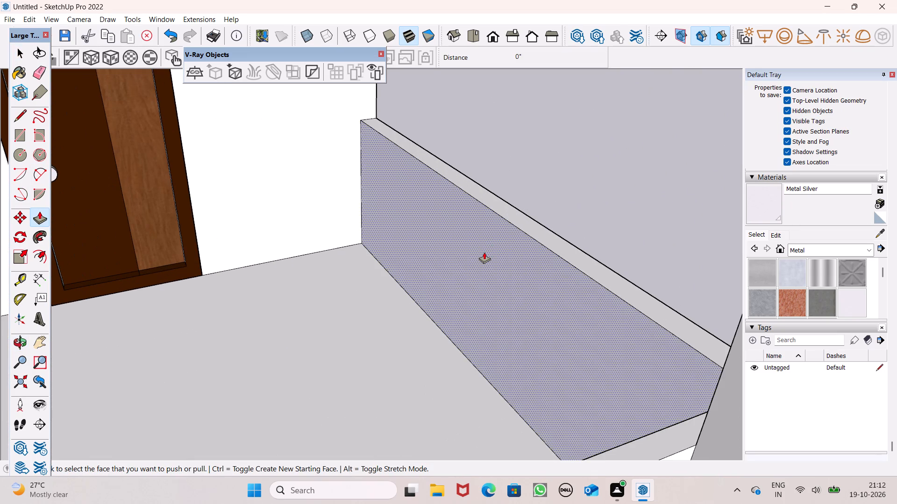
left_click_drag(484, 252, 492, 247)
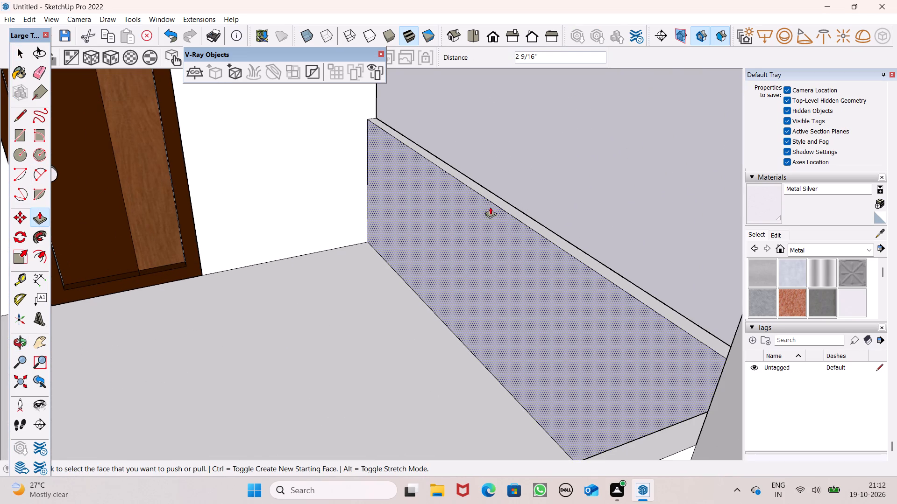
Push/Pull the top face of the lowest framed balcony's parapet up 2" as a new starting face, forming its cap band.
scroll(514, 150, "down", 5)
middle_click_drag(502, 213, 271, 254)
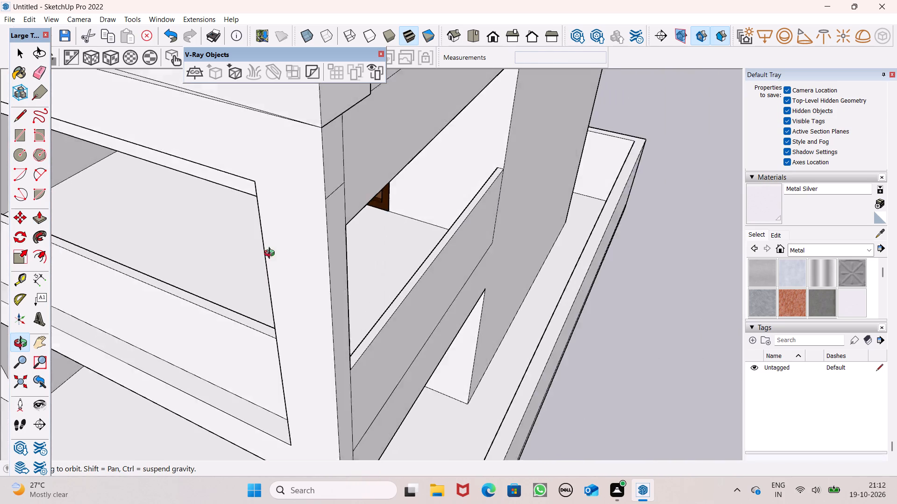
middle_click_drag(271, 254, 246, 239)
scroll(251, 228, "down", 2)
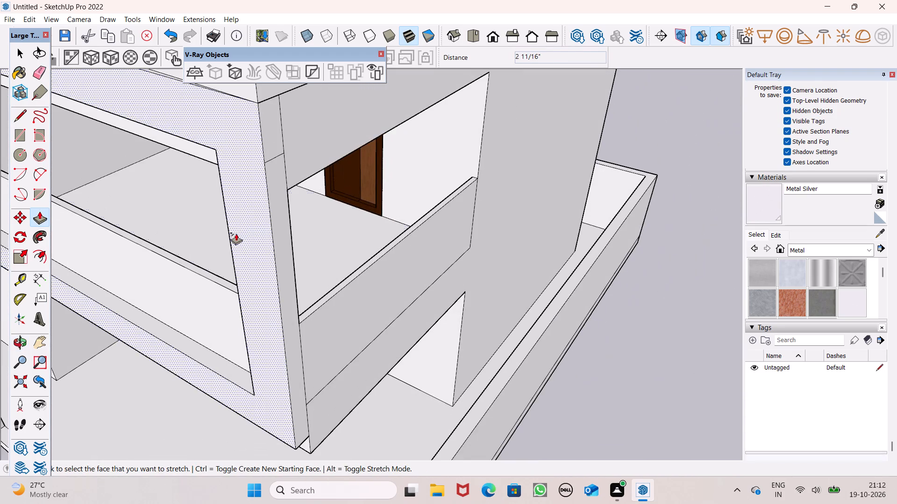
scroll(212, 229, "down", 6)
key("space")
scroll(613, 331, "down", 2)
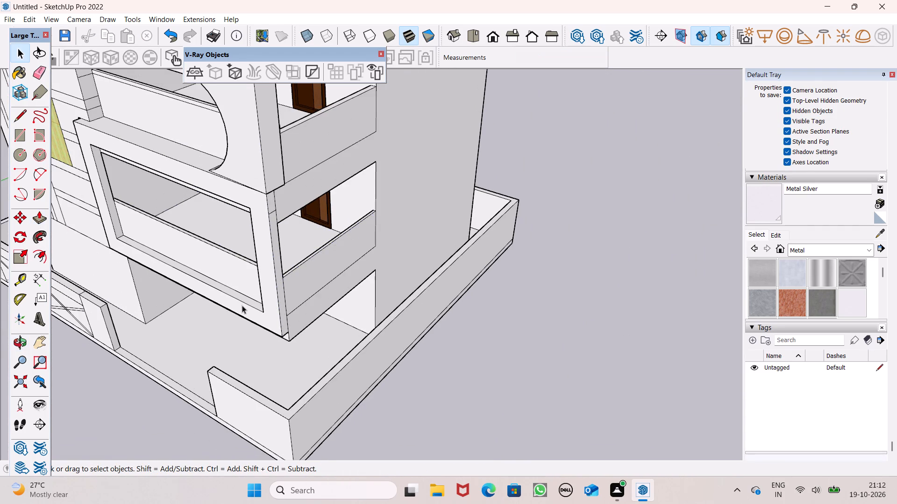
middle_click_drag(242, 305, 334, 263)
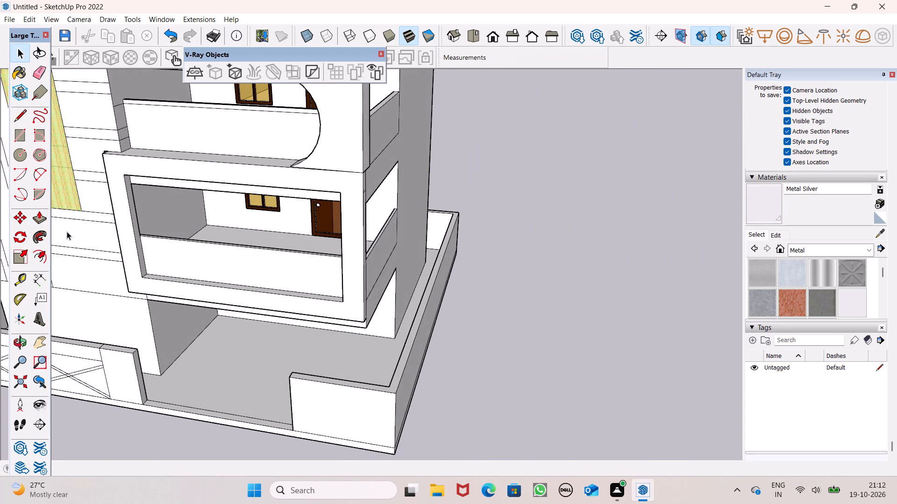
left_click(37, 215)
scroll(142, 235, "up", 1)
middle_click_drag(143, 235, 139, 277)
scroll(139, 277, "up", 4)
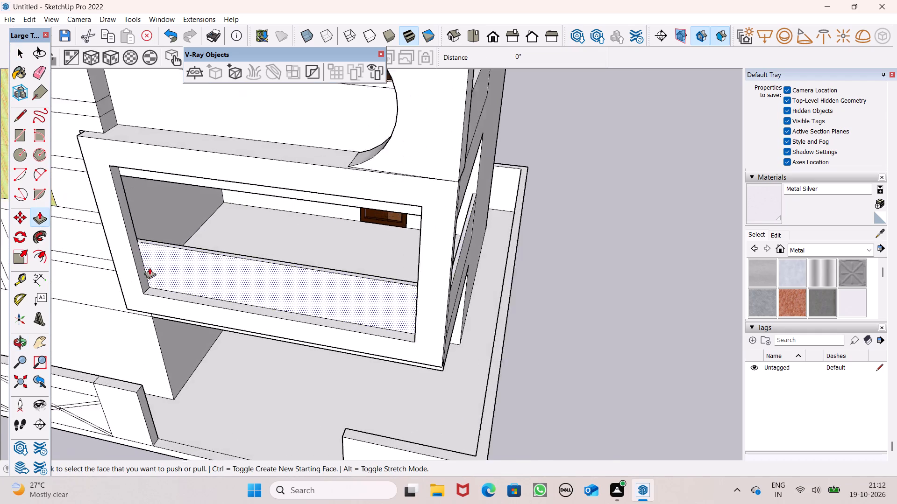
scroll(149, 267, "up", 8)
left_click_drag(146, 223, 147, 215, "ctrl")
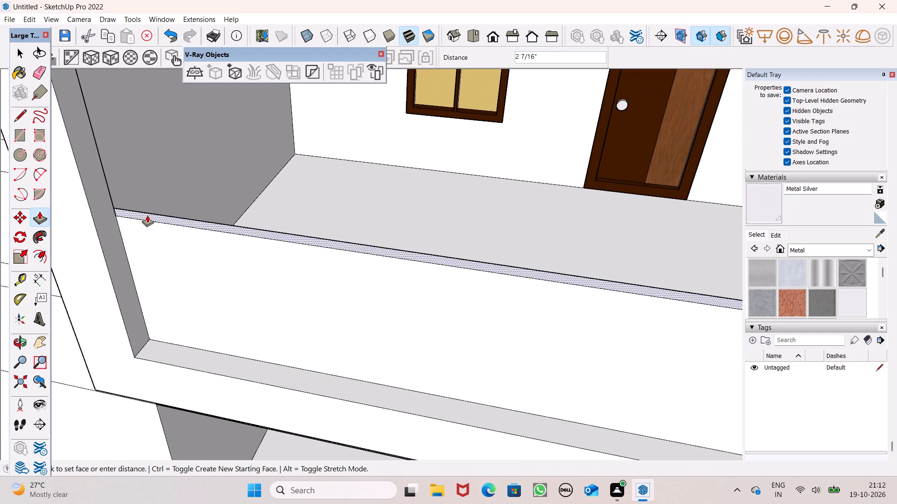
left_click_drag(147, 215, 147, 215, "ctrl")
key("2")
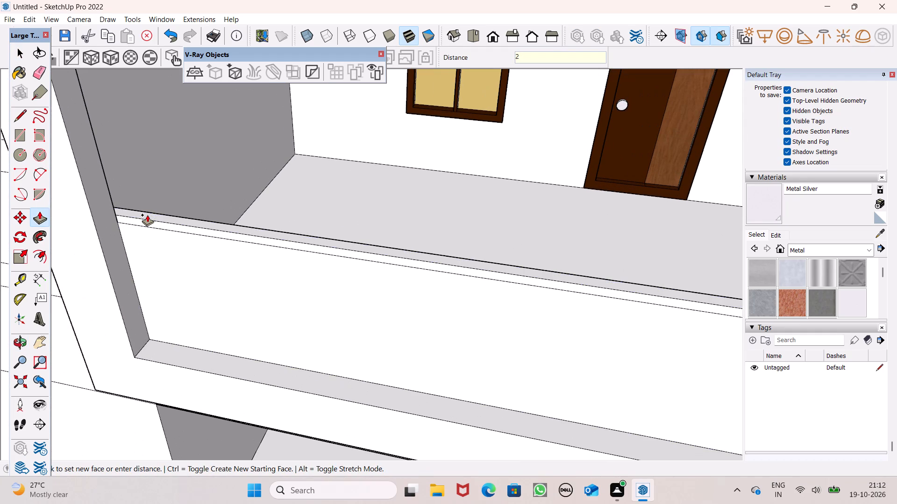
left_click_drag(147, 215, 147, 214, "ctrl")
key("shift+quotedbl")
key("Return")
Examine the lowest balcony's capped parapet from the side and the front.
scroll(147, 214, "down", 5)
middle_click_drag(267, 281, 43, 259)
scroll(67, 264, "up", 1)
scroll(94, 231, "down", 4)
middle_click_drag(297, 294, 381, 221)
key("c")
scroll(337, 269, "down", 2)
middle_click_drag(326, 280, 95, 358)
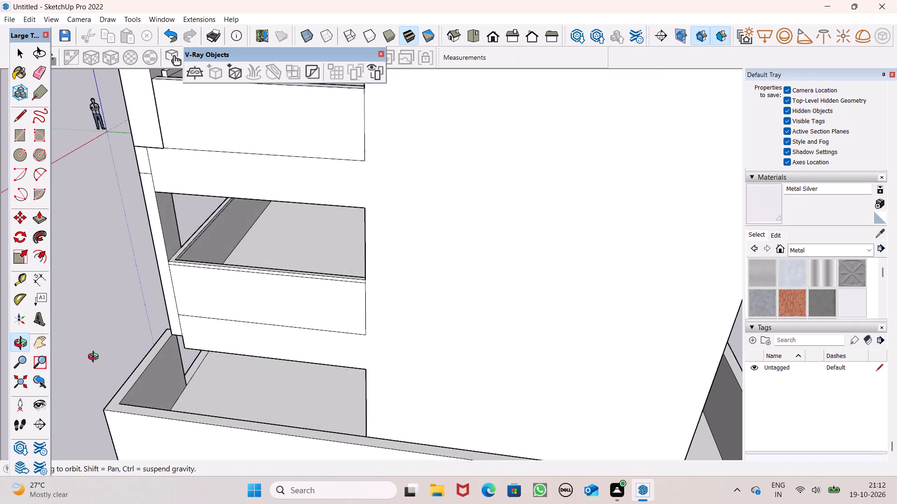
middle_click_drag(95, 358, 416, 317)
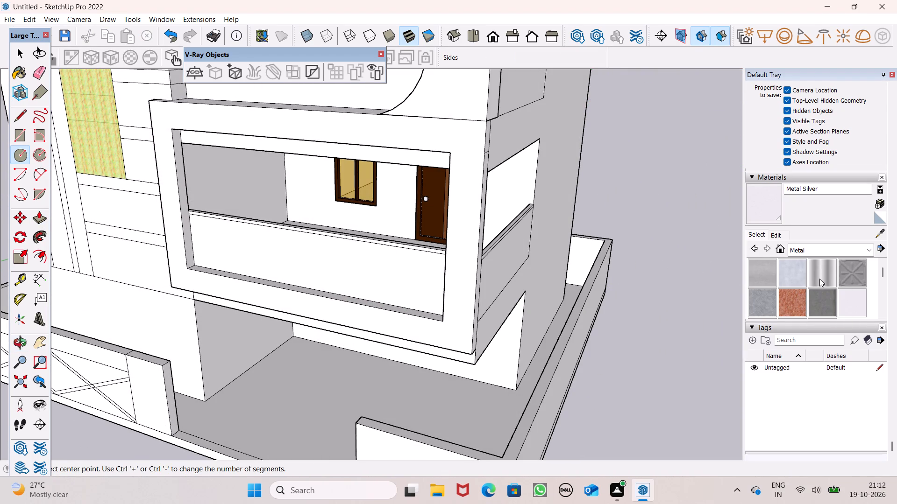
Paint the top and outer face of the lowest balcony's front cap band with the Metal Silver material.
left_click(819, 279)
left_click(847, 299)
scroll(326, 245, "up", 7)
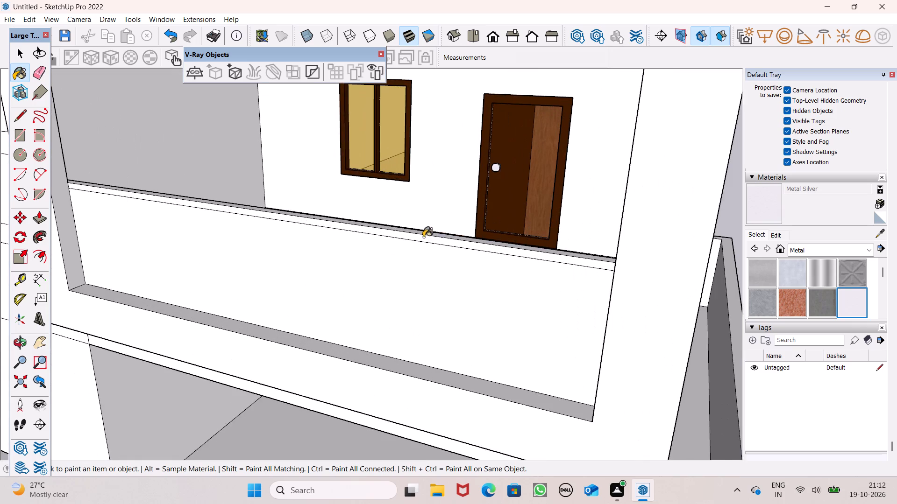
scroll(433, 238, "up", 5)
middle_click_drag(434, 238, 422, 269)
left_click(426, 232)
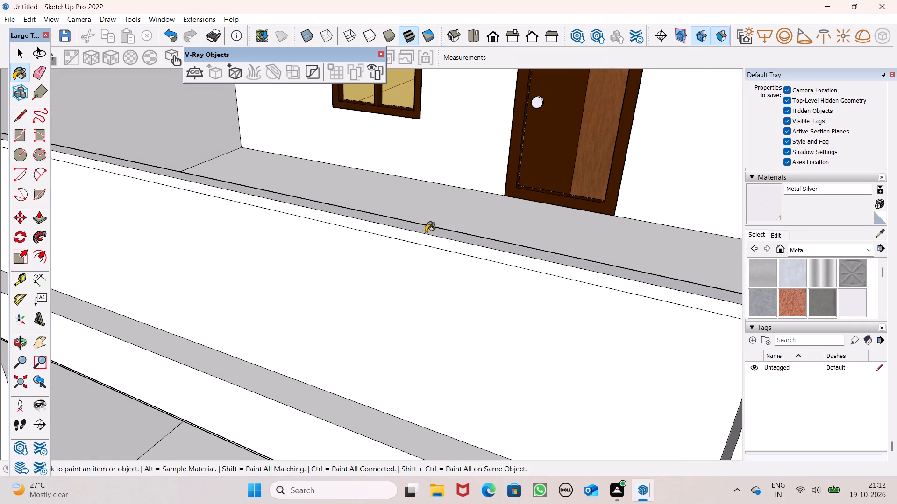
left_click(426, 241)
Paint the lowest balcony's side cap band and the inner face of its front cap band with Metal Silver.
scroll(415, 218, "down", 5)
middle_click_drag(490, 255, 433, 278)
scroll(486, 259, "up", 1)
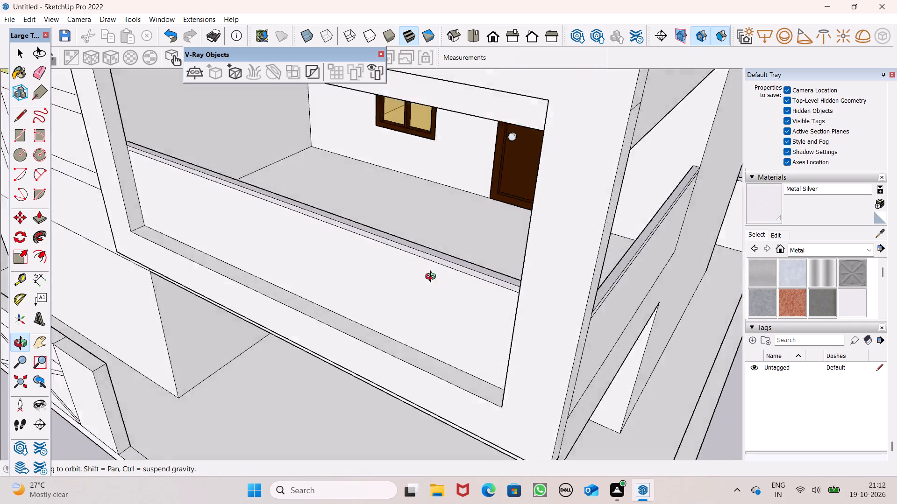
middle_click_drag(433, 278, 242, 221)
scroll(254, 225, "up", 6)
left_click(235, 244)
middle_click_drag(242, 246, 197, 294)
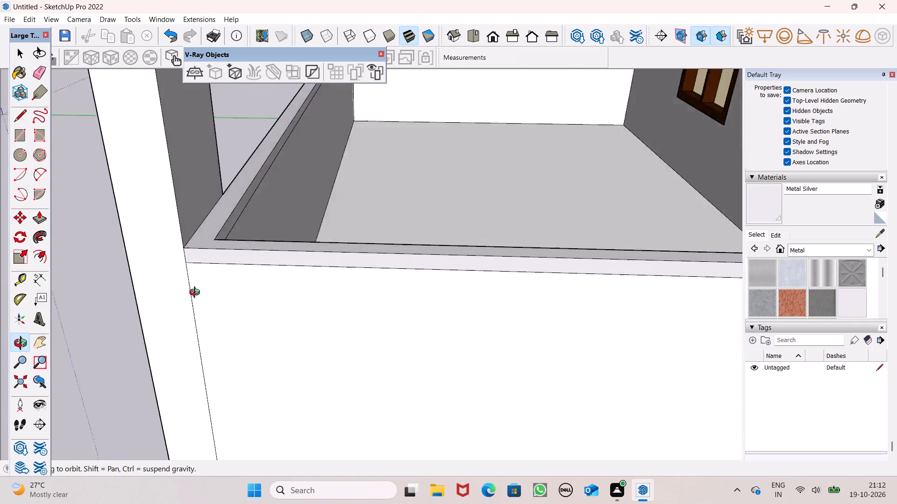
middle_click_drag(197, 294, 1, 288)
scroll(239, 210, "up", 2)
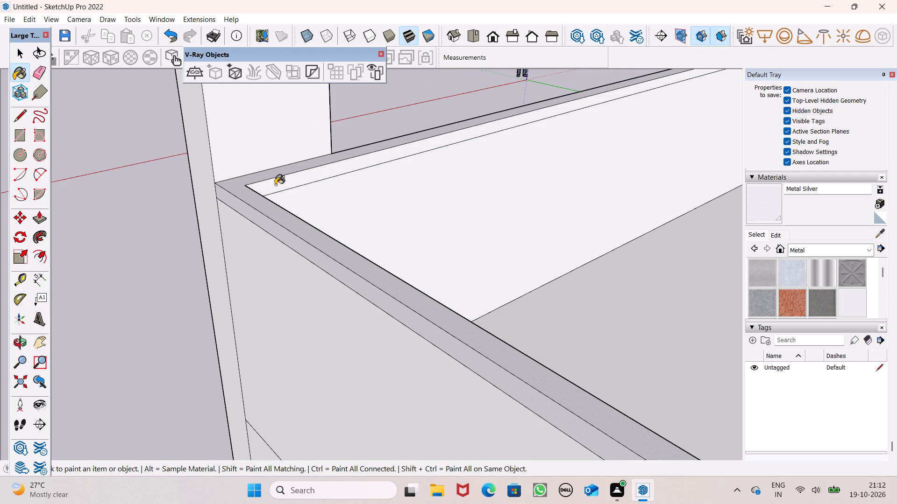
left_click(275, 185)
scroll(332, 220, "up", 1)
middle_click_drag(332, 220, 82, 233)
scroll(82, 236, "up", 1)
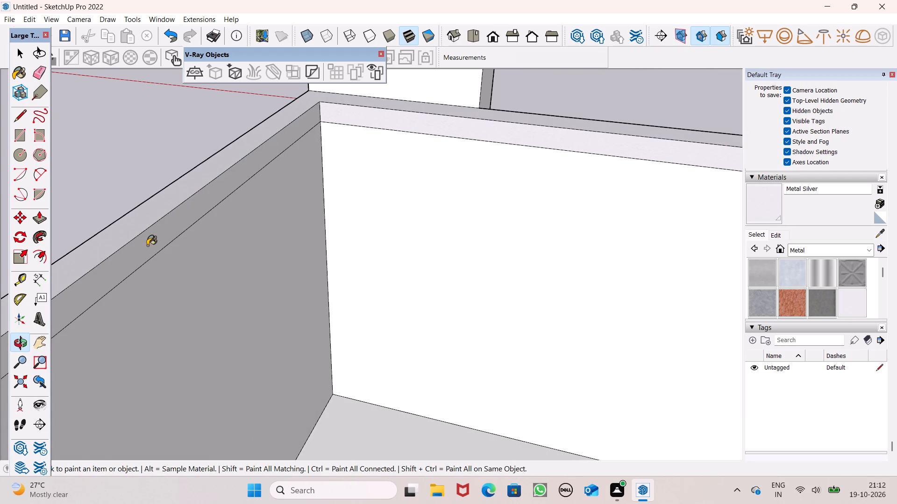
left_click(148, 246)
left_click(151, 220)
middle_click_drag(155, 240, 426, 237)
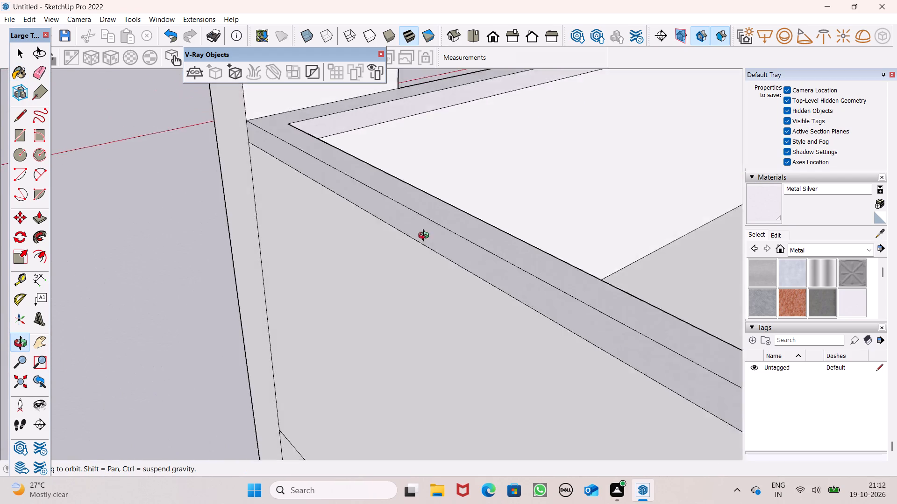
middle_click_drag(426, 237, 439, 237)
Paint the front cap band of the rounded-opening balcony just above the lowest one with Metal Silver.
scroll(319, 191, "down", 6)
scroll(288, 263, "down", 13)
scroll(247, 251, "down", 4)
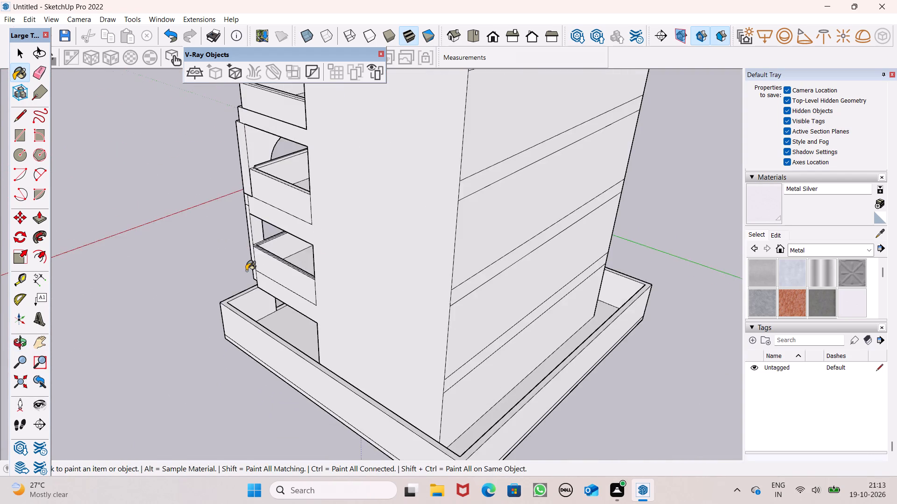
middle_click_drag(245, 271, 754, 238)
scroll(413, 140, "up", 6)
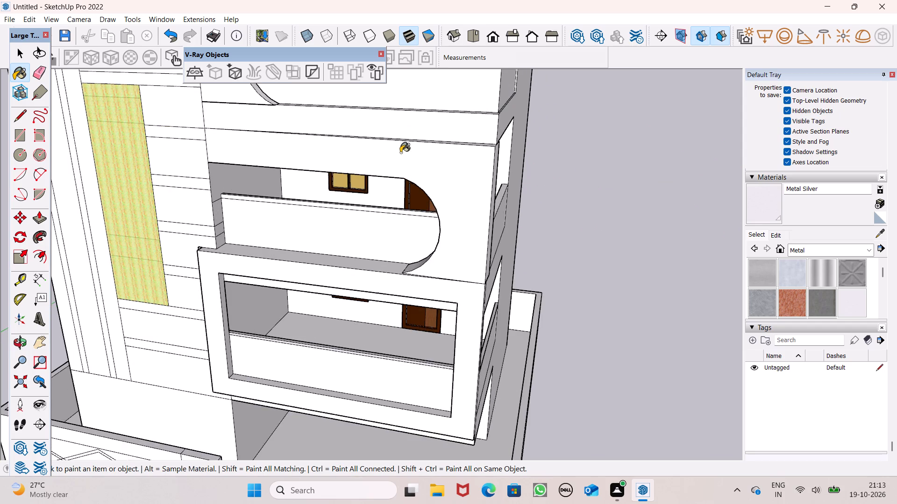
scroll(347, 246, "up", 6)
scroll(326, 183, "up", 6)
left_click(334, 159)
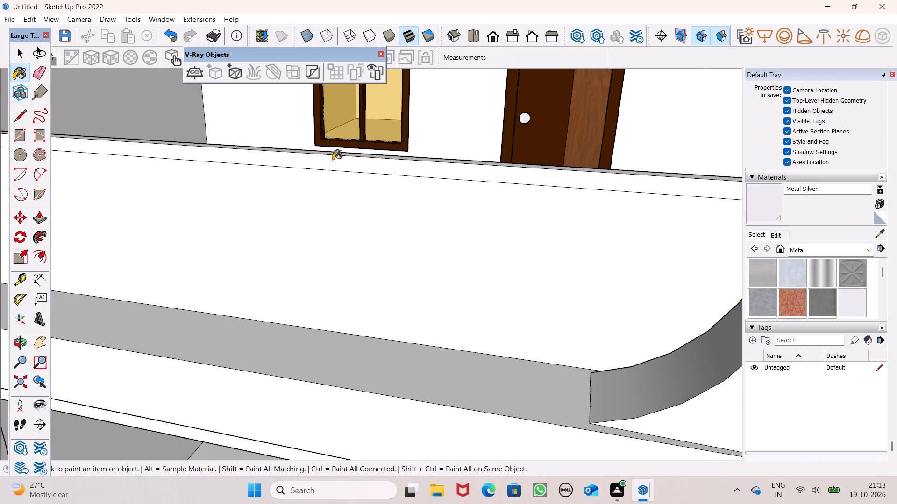
Push/Pull the rounded-opening balcony's side parapet top up about 4 1/8" as a new starting face, level with the front cap.
scroll(332, 159, "down", 11)
middle_click_drag(411, 217, 7, 308)
scroll(71, 284, "up", 6)
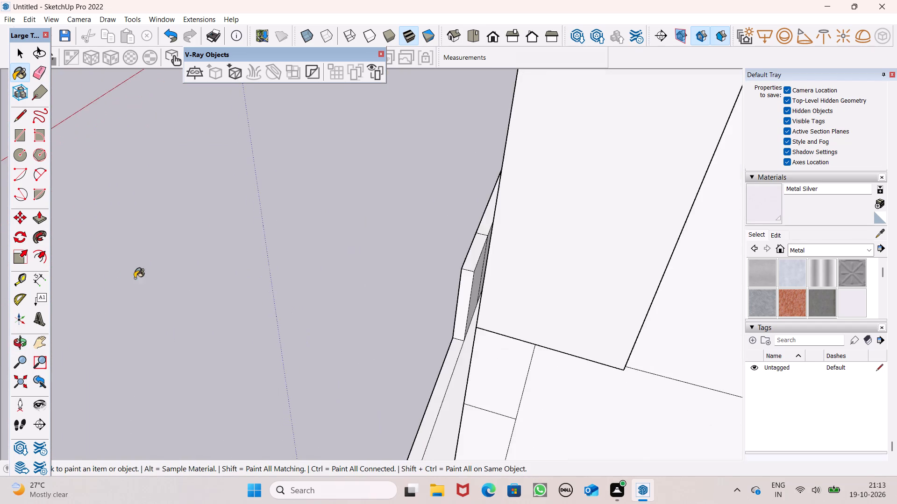
scroll(196, 294, "down", 5)
scroll(276, 268, "up", 6)
scroll(349, 254, "up", 4)
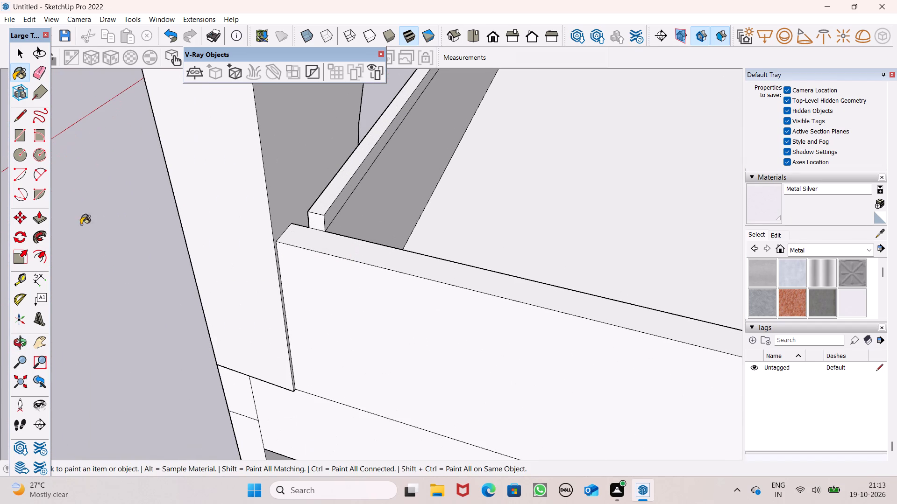
left_click(36, 221)
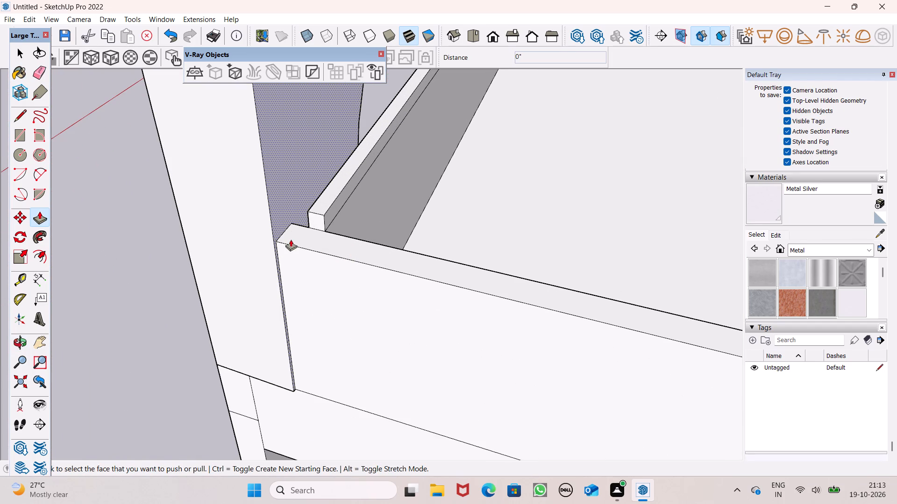
left_click_drag(300, 239, 306, 227)
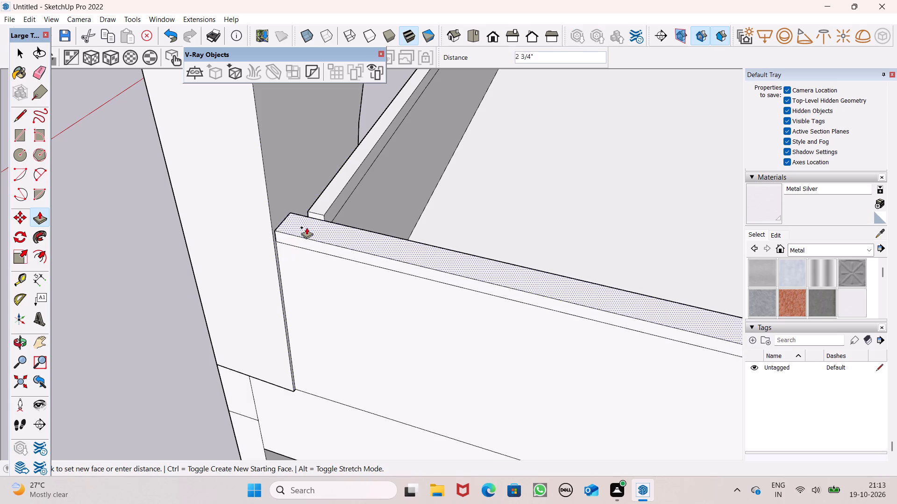
left_click_drag(306, 227, 381, 141)
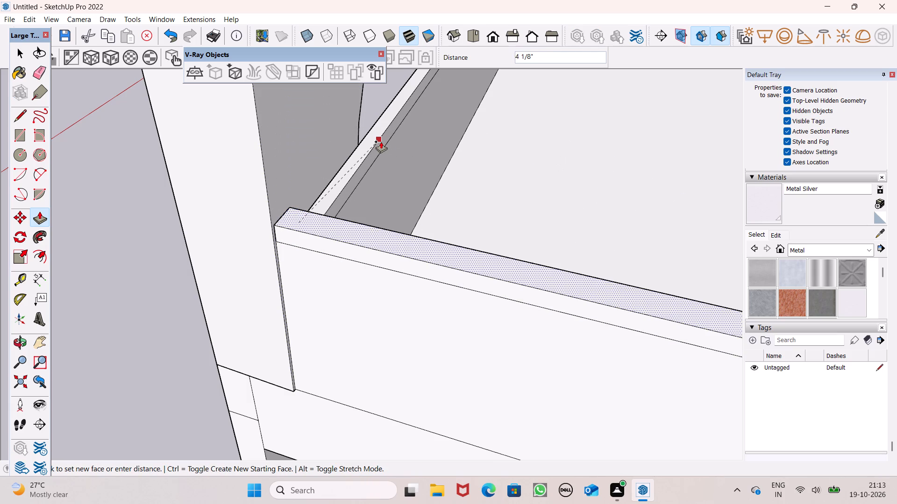
left_click_drag(381, 141, 381, 142)
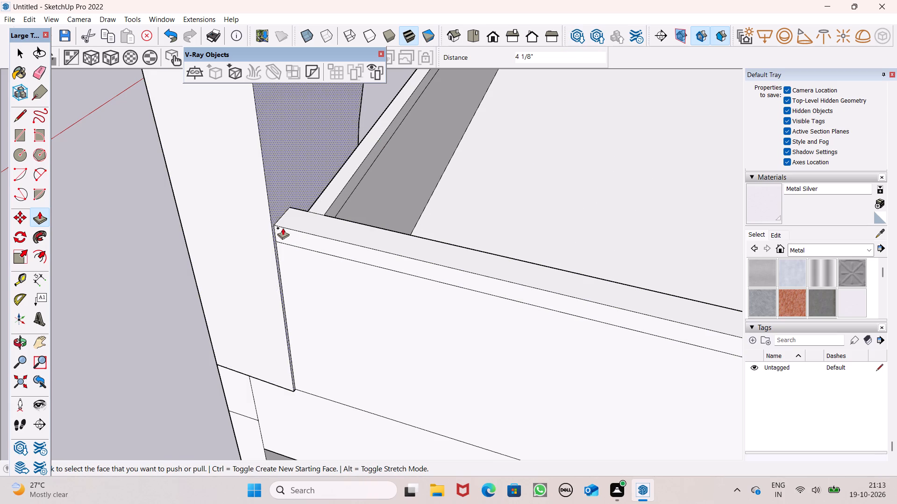
Paint the rounded-opening balcony's side cap band and the inner side of its front cap band with Metal Silver.
middle_click_drag(283, 227, 166, 196)
scroll(165, 197, "up", 1)
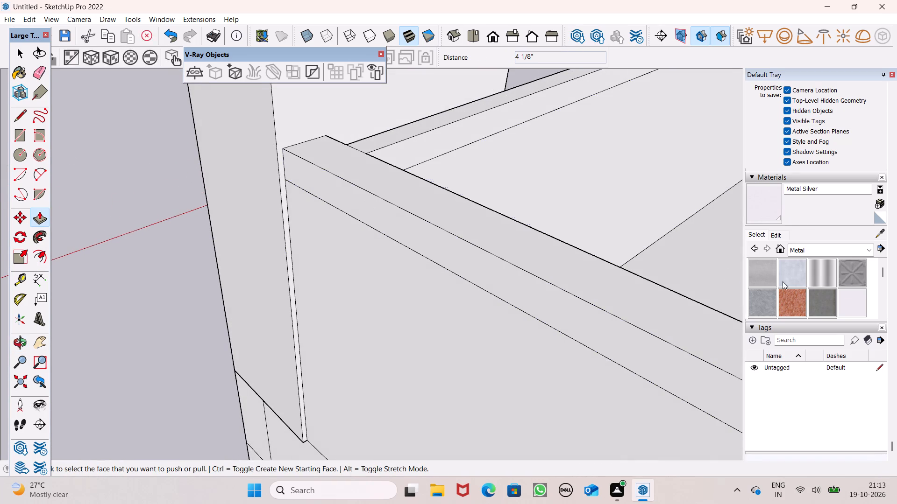
left_click(851, 300)
scroll(537, 276, "up", 2)
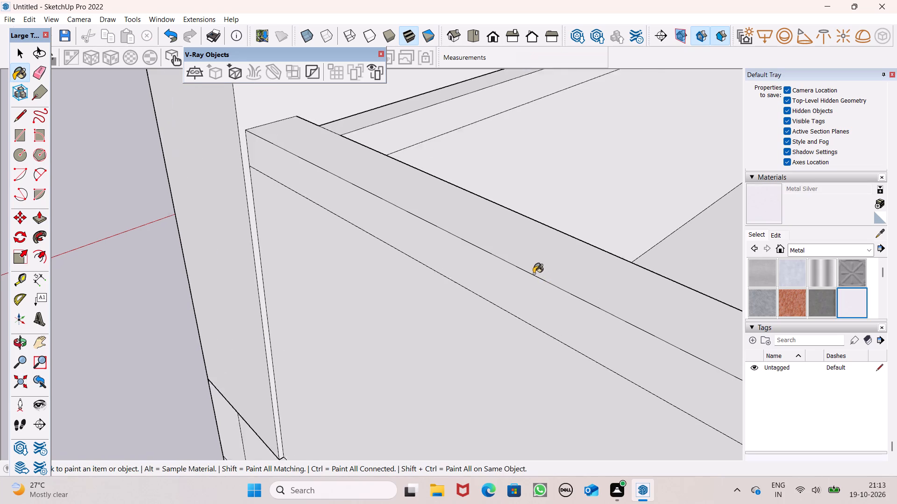
scroll(534, 273, "up", 2)
left_click(365, 115)
left_click(341, 99)
left_click(333, 122)
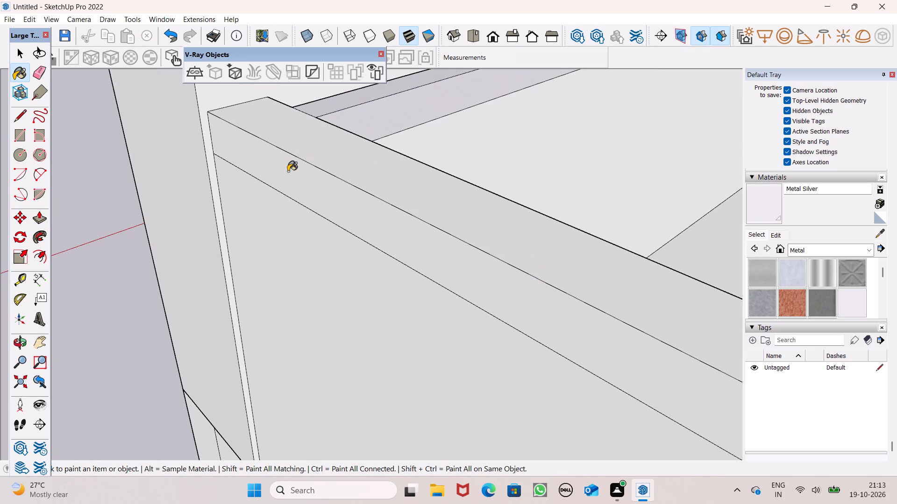
left_click(288, 168)
middle_click_drag(477, 180, 337, 224)
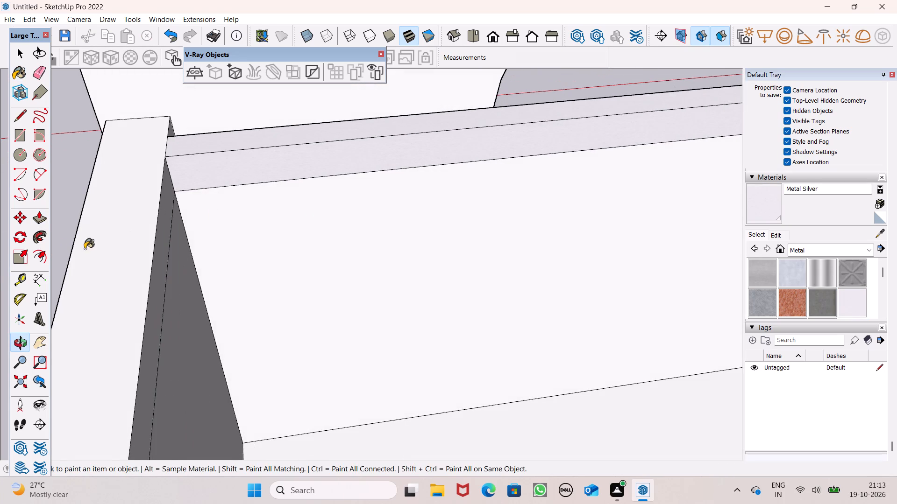
left_click(93, 245)
left_click(152, 263)
left_click(158, 262)
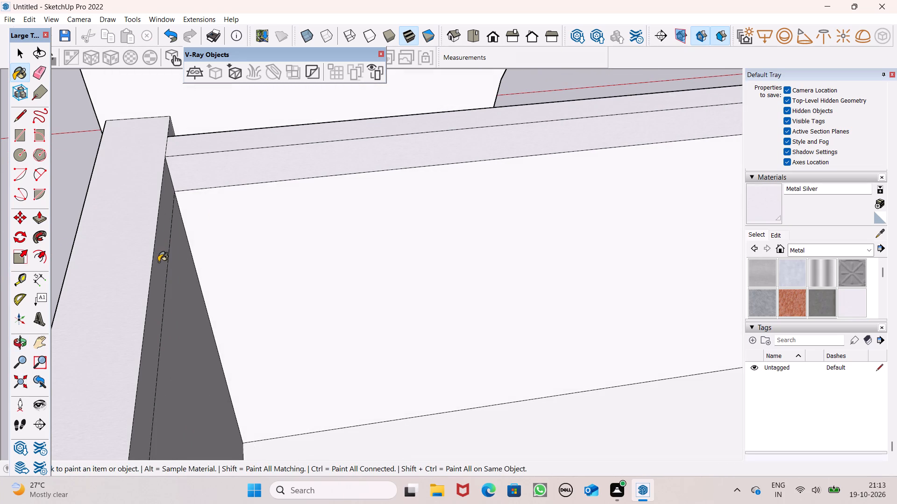
scroll(151, 245, "down", 4)
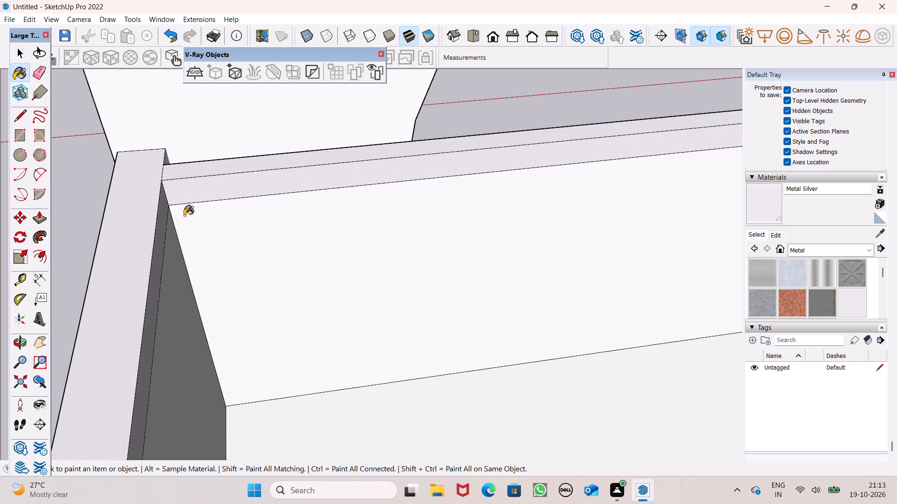
scroll(204, 217, "down", 5)
middle_click_drag(187, 249, 467, 207)
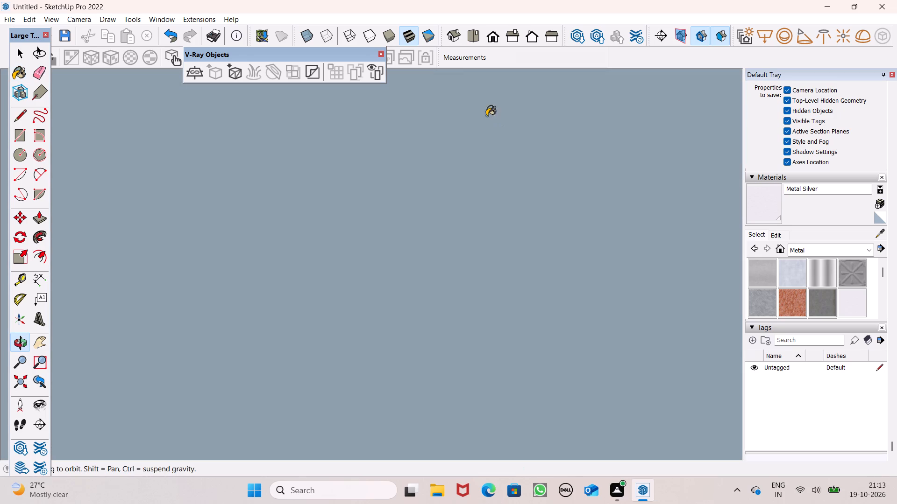
Paint the remaining top and inner cap band faces of the rounded-opening balcony's front and side parapets with Metal Silver.
left_click(490, 42)
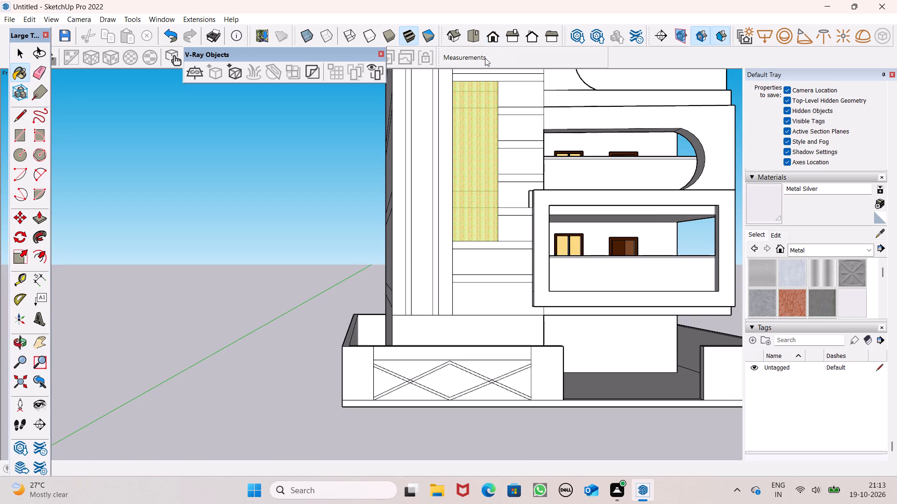
scroll(434, 112, "down", 3)
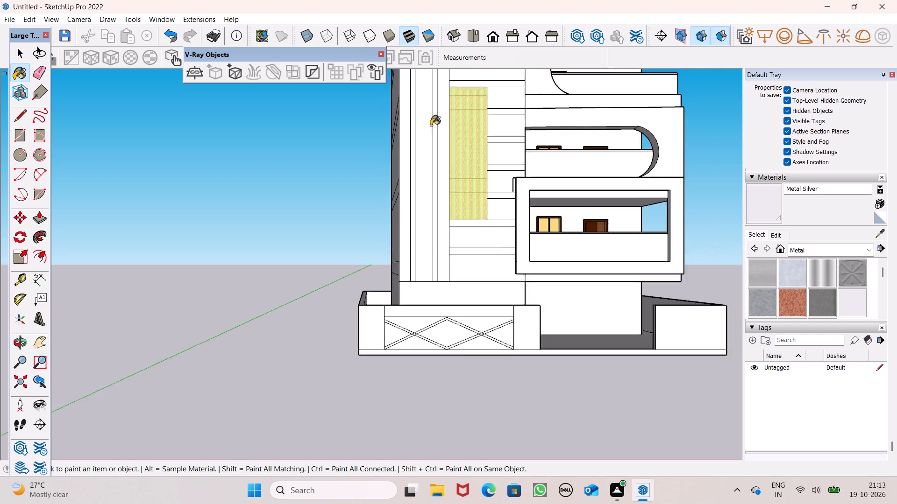
scroll(431, 126, "down", 2)
scroll(370, 173, "down", 5)
middle_click_drag(373, 177, 28, 343)
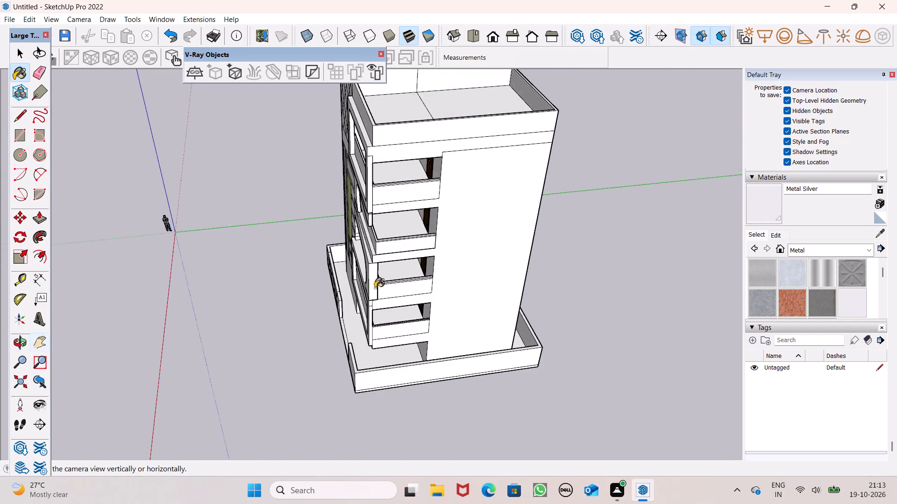
scroll(380, 288, "up", 8)
scroll(336, 194, "up", 7)
middle_click_drag(468, 166, 446, 198)
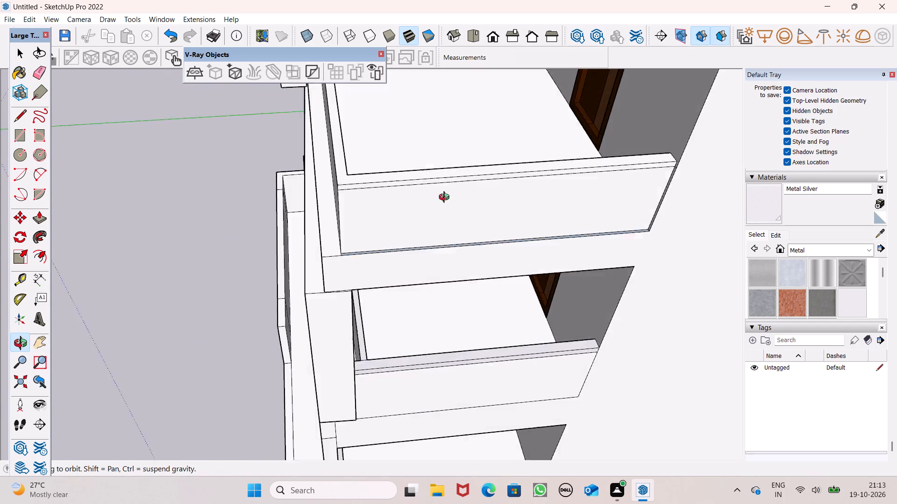
middle_click_drag(446, 198, 289, 146)
scroll(383, 327, "up", 5)
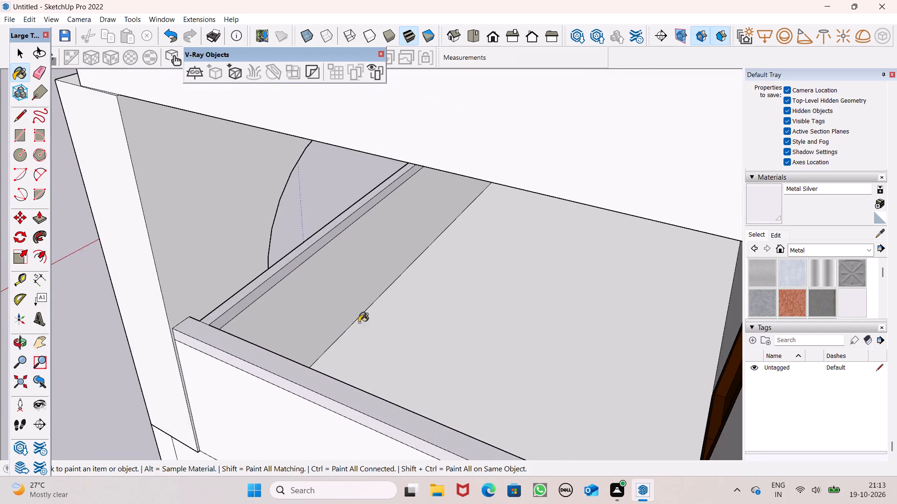
middle_click_drag(349, 321, 344, 280)
scroll(186, 240, "up", 4)
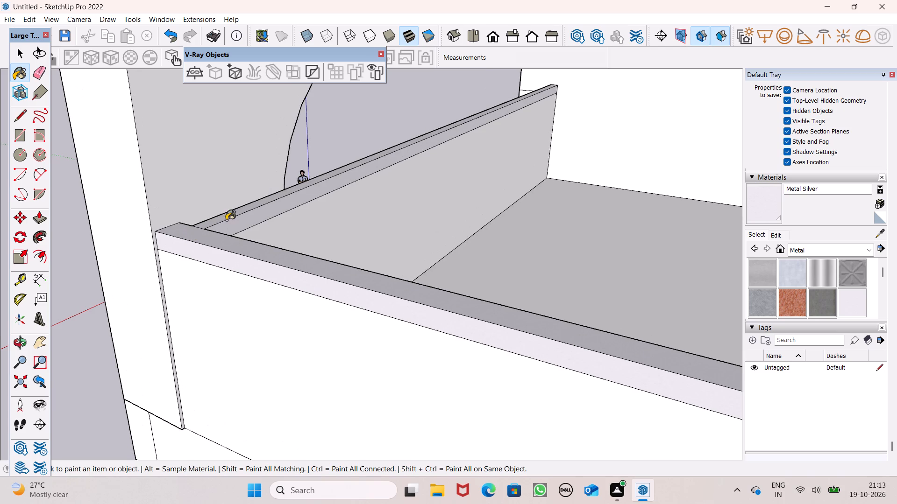
left_click(242, 224)
left_click(236, 214)
middle_click_drag(256, 323, 759, 371)
middle_click_drag(206, 308, 411, 291)
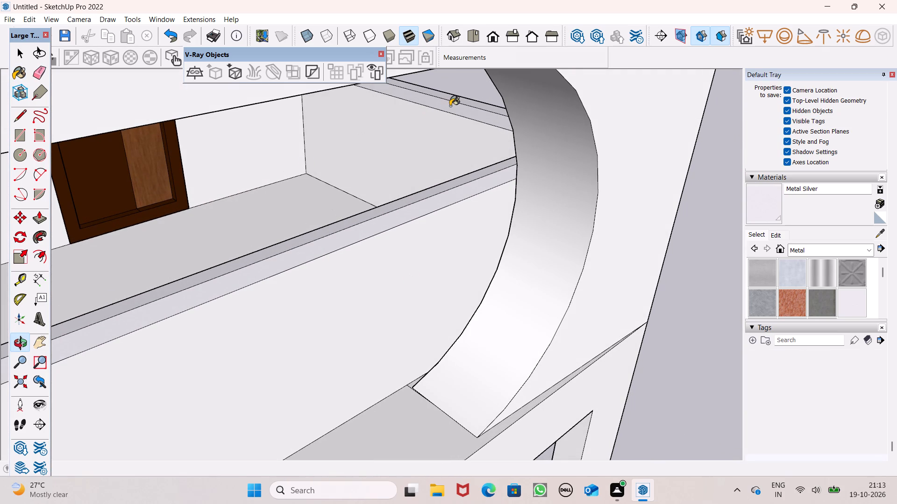
left_click(450, 107)
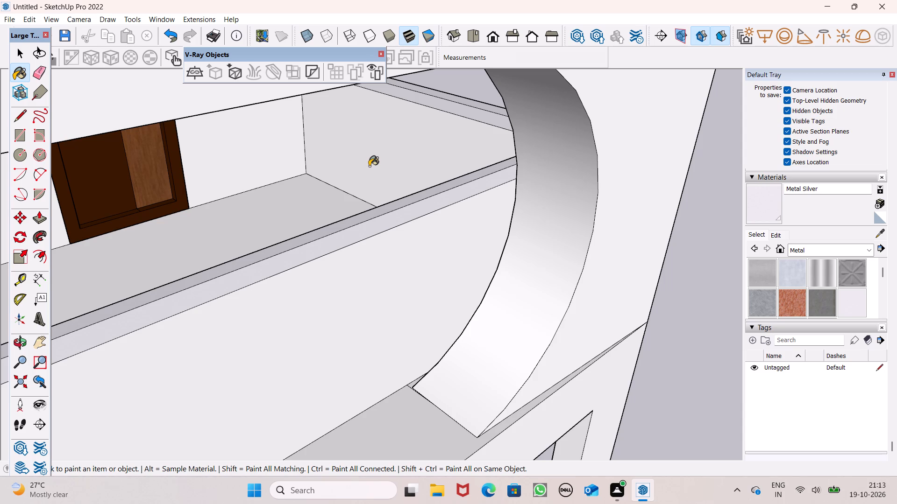
Paint the inner face of the lowest balcony's side cap band with Metal Silver.
scroll(243, 222, "down", 3)
scroll(264, 258, "down", 8)
middle_click_drag(333, 286, 222, 314)
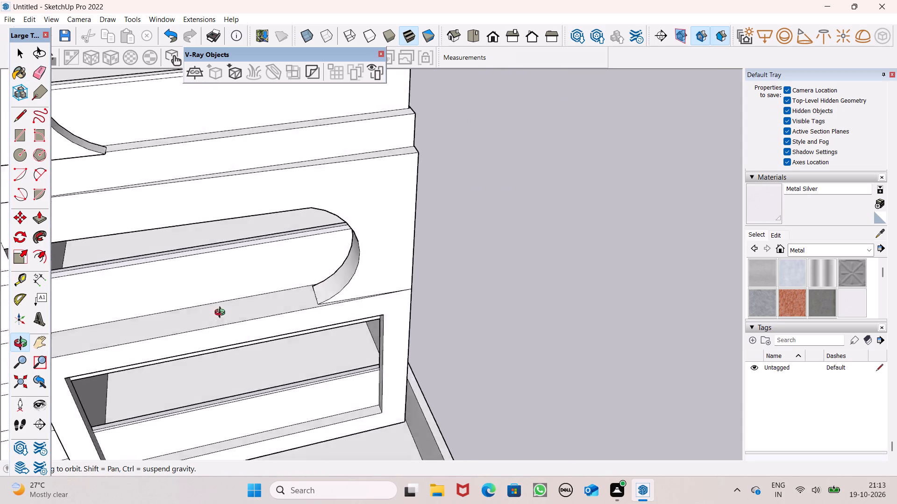
middle_click_drag(222, 314, 206, 265)
scroll(285, 249, "down", 3)
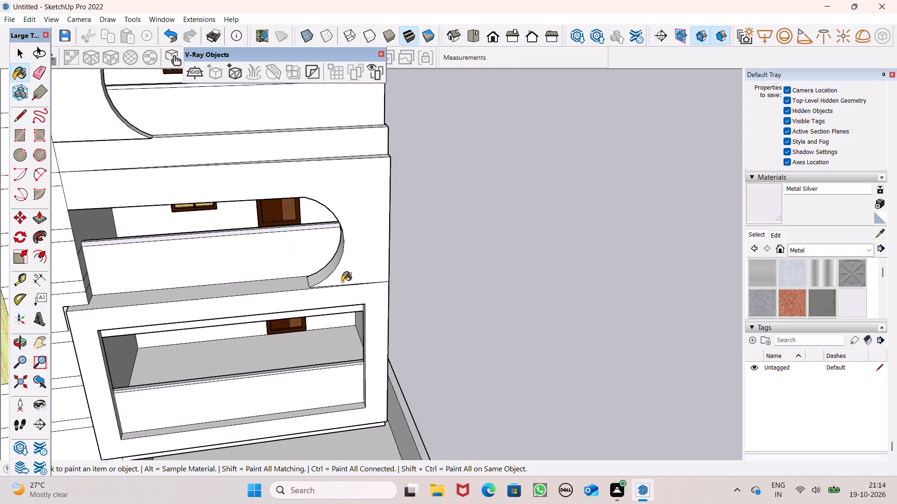
scroll(338, 345, "up", 5)
scroll(326, 394, "up", 1)
middle_click_drag(326, 394, 289, 290)
scroll(299, 354, "up", 5)
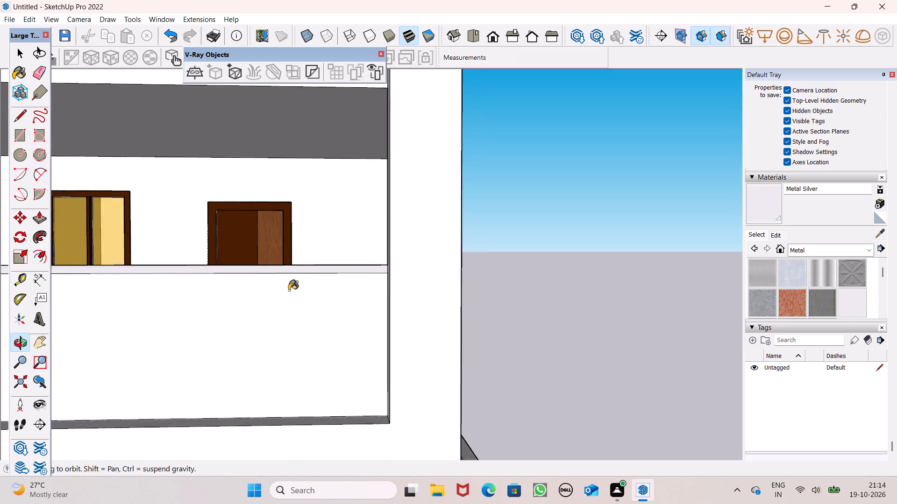
middle_click_drag(368, 305, 446, 343)
scroll(476, 295, "up", 6)
left_click(512, 287)
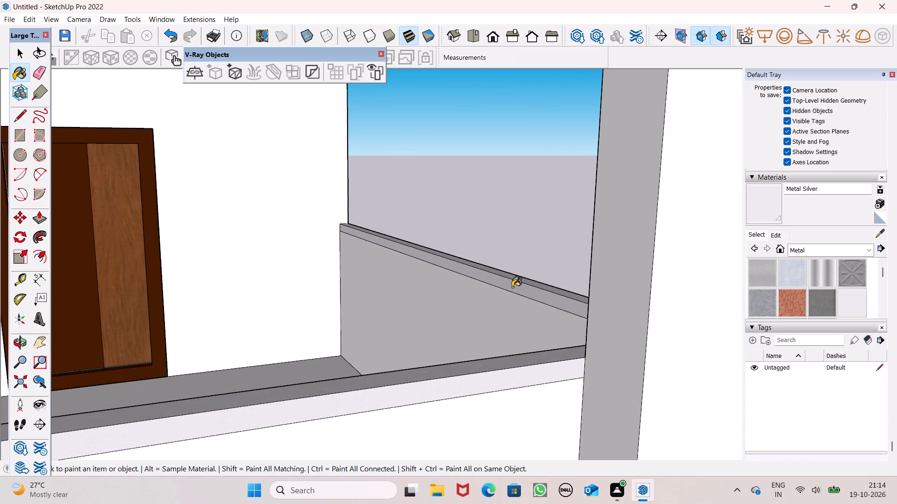
Paint the inner face of the front cap band on the lower rounded-opening balcony with Metal Silver.
scroll(485, 222, "down", 10)
middle_click_drag(478, 252, 0, 305)
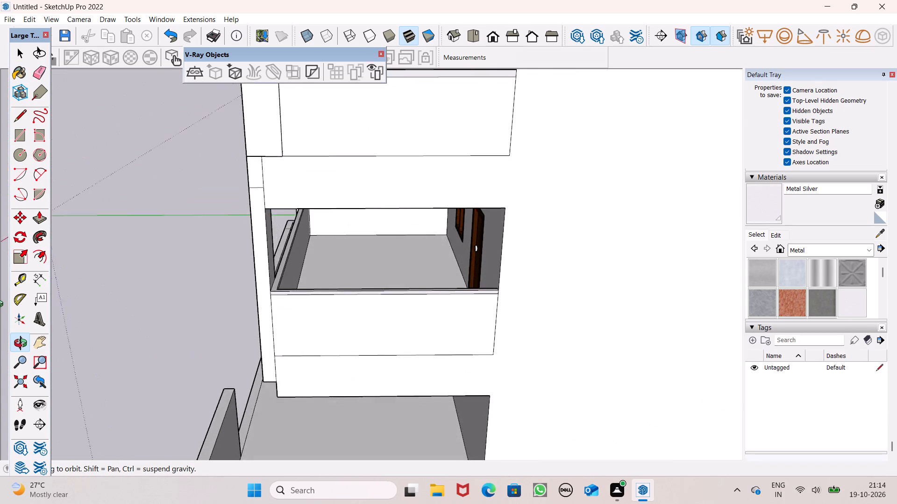
middle_click_drag(0, 305, 363, 236)
scroll(358, 258, "down", 10)
scroll(315, 185, "up", 12)
middle_click(317, 191)
middle_click_drag(334, 236, 531, 230)
scroll(575, 206, "up", 2)
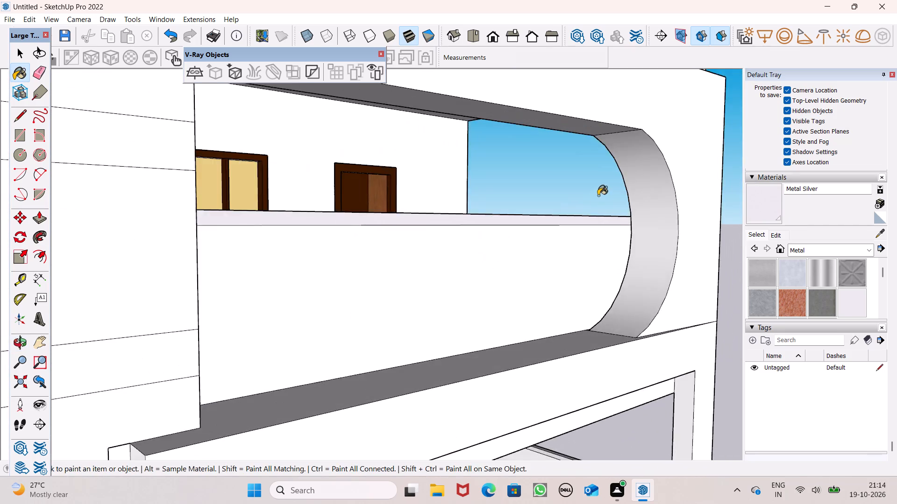
scroll(598, 196, "up", 5)
middle_click_drag(562, 252, 31, 371)
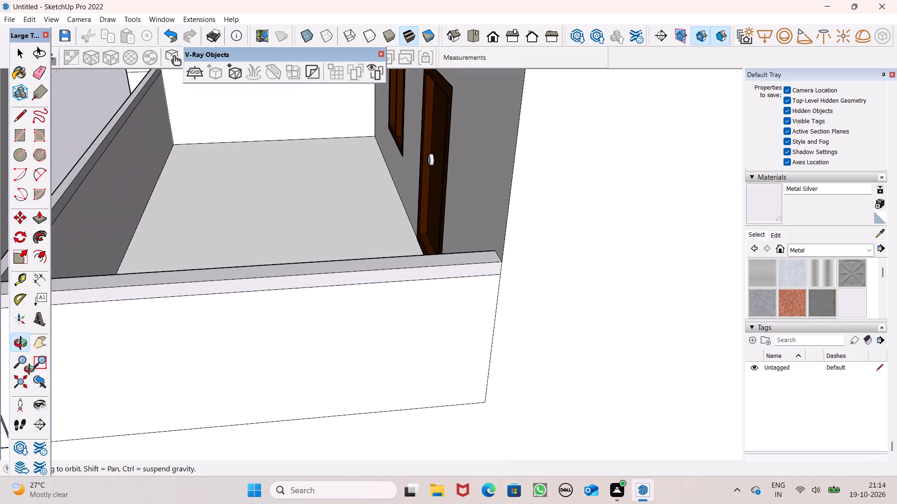
middle_click_drag(31, 371, 31, 370)
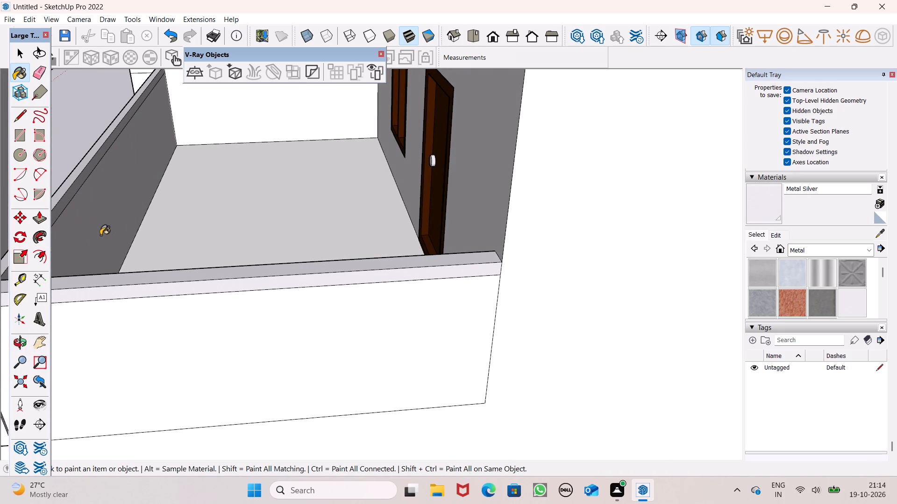
scroll(100, 235, "up", 3)
left_click(65, 174)
scroll(225, 215, "down", 5)
scroll(259, 242, "down", 2)
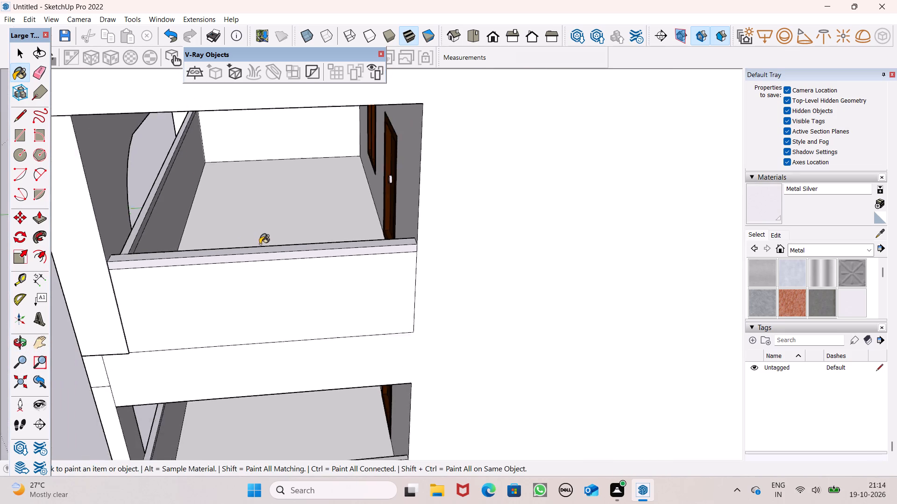
Paint the top and the outer front and side faces of the upper rounded-opening balcony's cap band with Metal Silver.
scroll(260, 244, "down", 2)
middle_click_drag(220, 266, 353, 252)
scroll(377, 286, "down", 10)
scroll(318, 202, "up", 4)
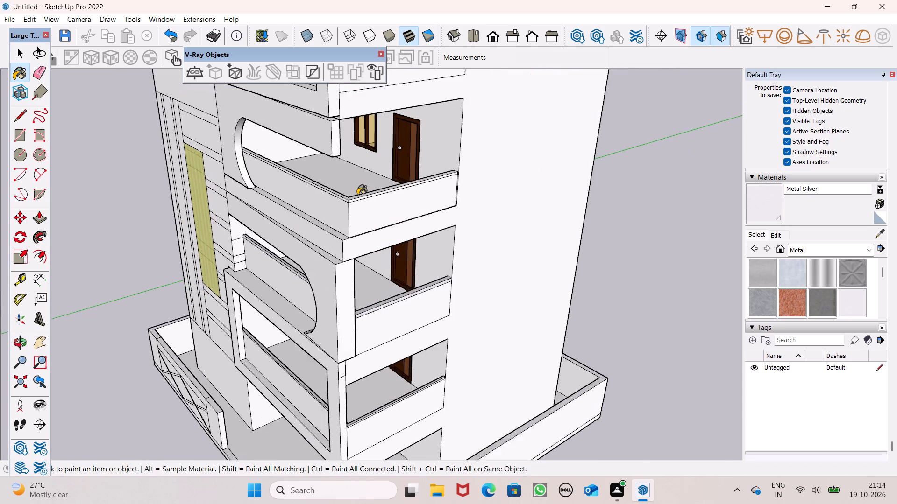
scroll(357, 195, "up", 17)
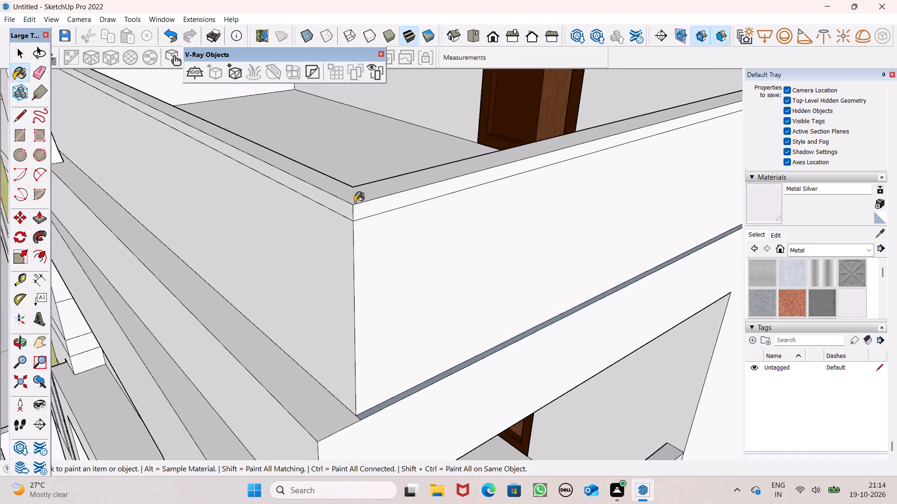
scroll(355, 202, "up", 3)
left_click(355, 202)
left_click(345, 213)
left_click(384, 207)
Paint the inner front and side faces of the upper rounded-opening balcony's cap band with Metal Silver.
scroll(356, 199, "down", 2)
middle_click_drag(355, 208, 320, 224)
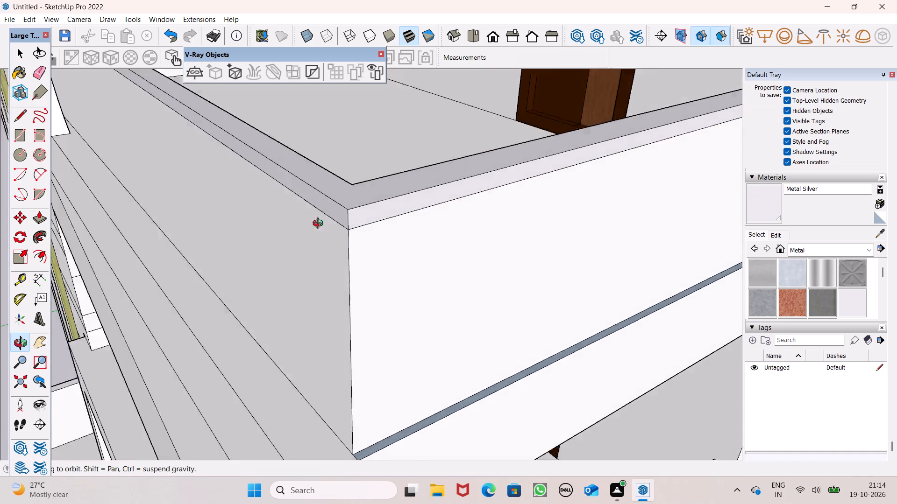
middle_click_drag(320, 224, 0, 238)
scroll(379, 237, "up", 1)
middle_click_drag(443, 237, 301, 240)
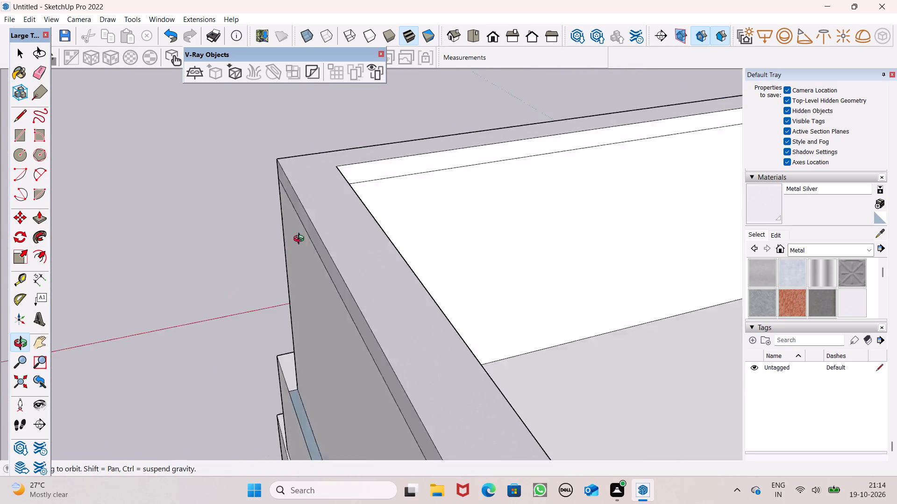
middle_click_drag(301, 240, 176, 235)
left_click(292, 200)
left_click(344, 171)
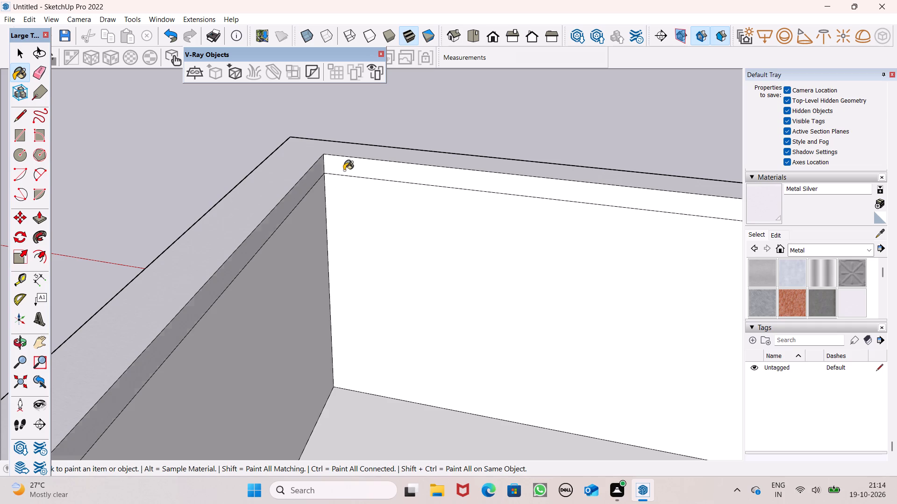
middle_click_drag(322, 228, 711, 206)
middle_click_drag(299, 284, 542, 265)
scroll(472, 307, "up", 1)
scroll(470, 313, "down", 4)
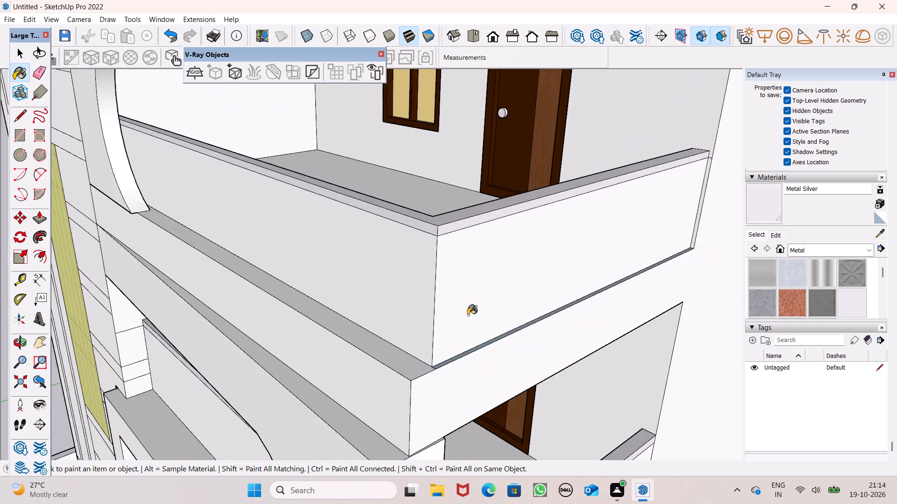
scroll(468, 315, "down", 9)
key("space")
Paint the outer faces of the topmost balcony's front and side parapets with Translucent Glass Blue from the Glass and Mirrors materials.
scroll(526, 298, "down", 6)
scroll(358, 303, "down", 4)
middle_click_drag(355, 325, 369, 311)
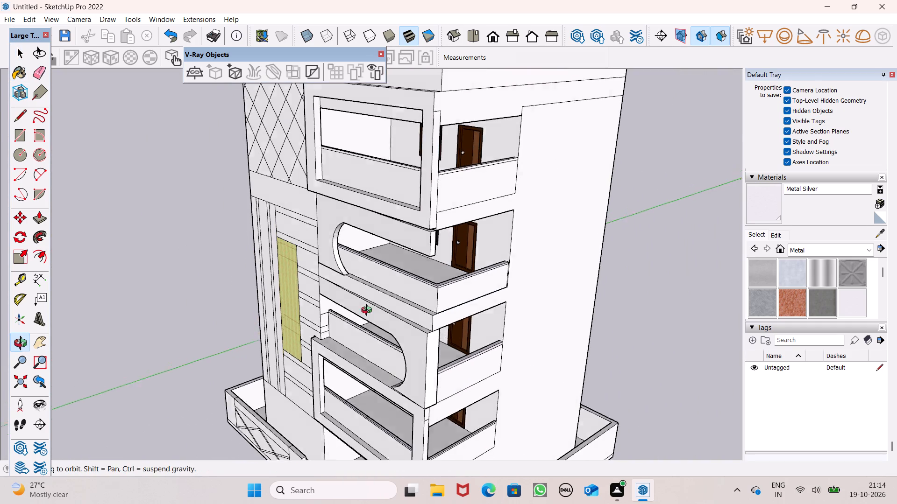
middle_click_drag(369, 311, 505, 283)
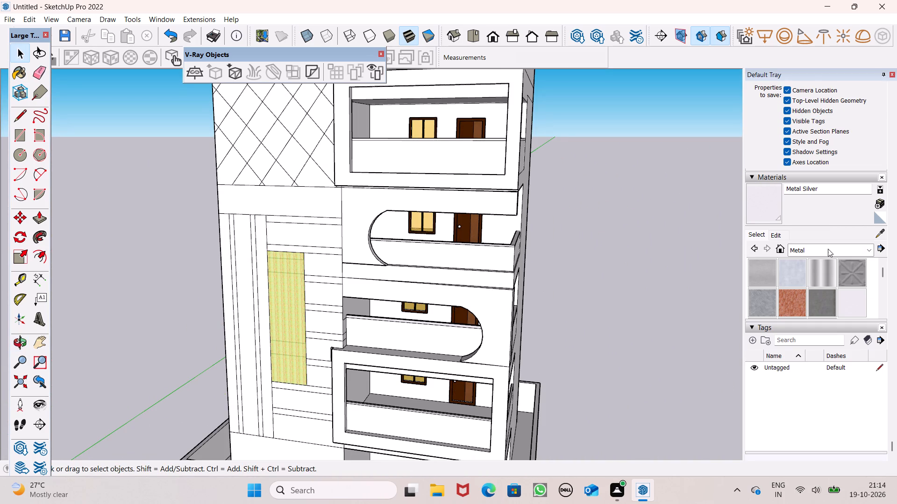
left_click(828, 247)
left_click(827, 306)
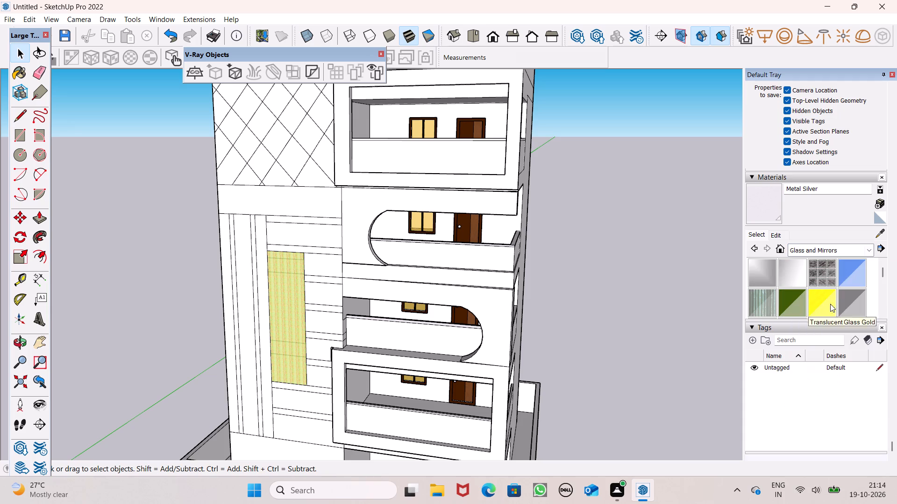
left_click(842, 274)
scroll(451, 168, "up", 4)
left_click(448, 166)
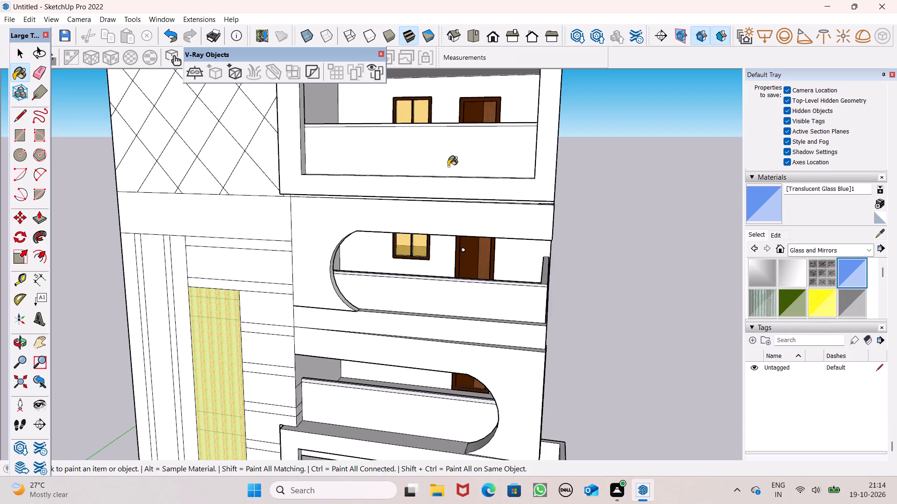
middle_click_drag(484, 175, 271, 214)
left_click(406, 217)
Paint the inner faces of the topmost balcony's front and side parapets with Translucent Glass Blue.
middle_click_drag(395, 210, 231, 286)
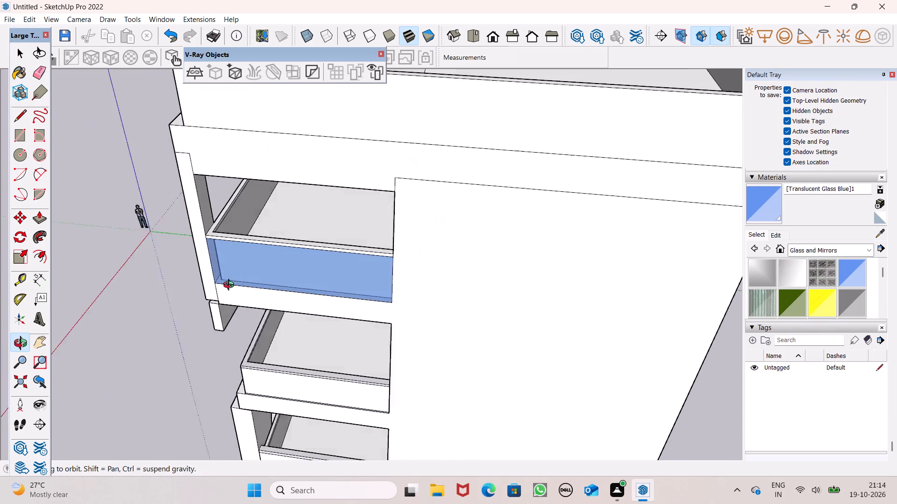
middle_click_drag(231, 286, 206, 265)
scroll(211, 274, "up", 6)
left_click(214, 183)
middle_click_drag(242, 210, 669, 220)
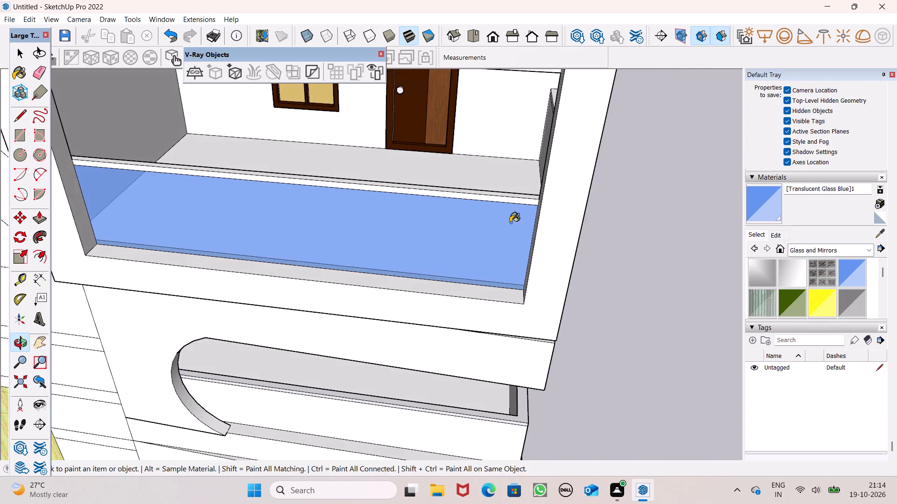
middle_click_drag(401, 238, 540, 251)
left_click(542, 149)
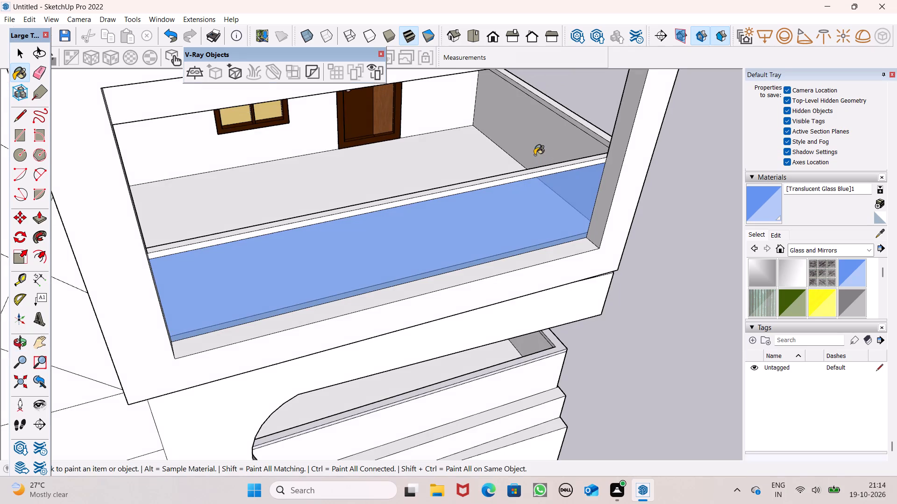
Paint the outer faces of the upper rounded-opening balcony's front and side parapets with Translucent Glass Blue.
scroll(520, 177, "down", 5)
scroll(473, 212, "down", 3)
middle_click_drag(476, 255, 299, 178)
scroll(299, 178, "up", 1)
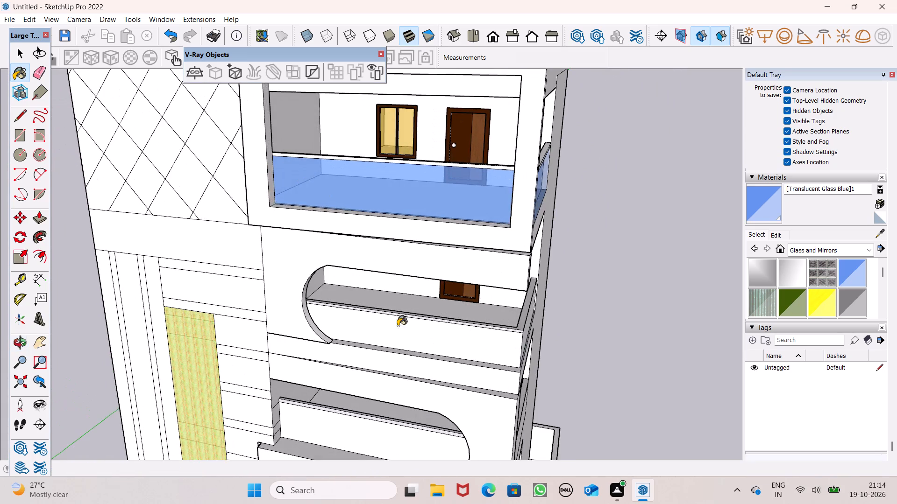
scroll(418, 353, "up", 4)
left_click(419, 343)
scroll(481, 322, "down", 2)
middle_click_drag(523, 359, 345, 304)
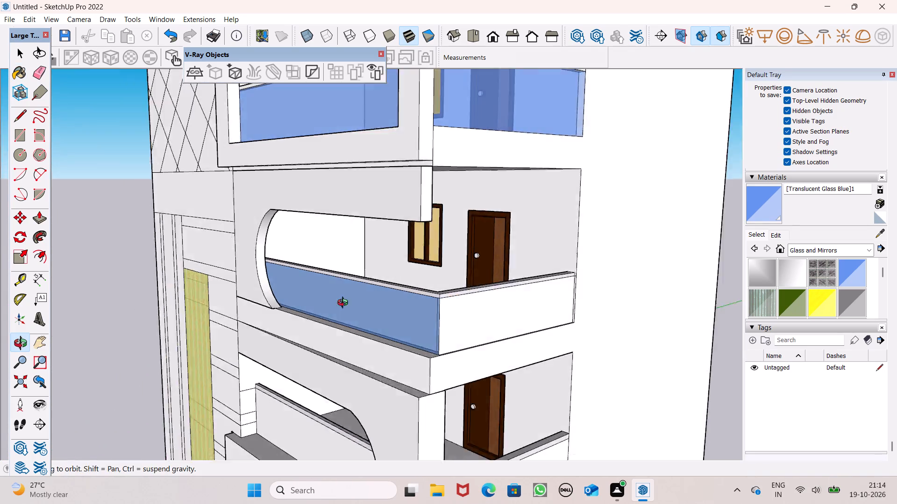
middle_click_drag(345, 304, 331, 301)
left_click(409, 322)
Paint the inner faces of the upper rounded-opening balcony's front and side parapets with Translucent Glass Blue.
middle_click_drag(393, 308, 209, 427)
scroll(219, 359, "up", 4)
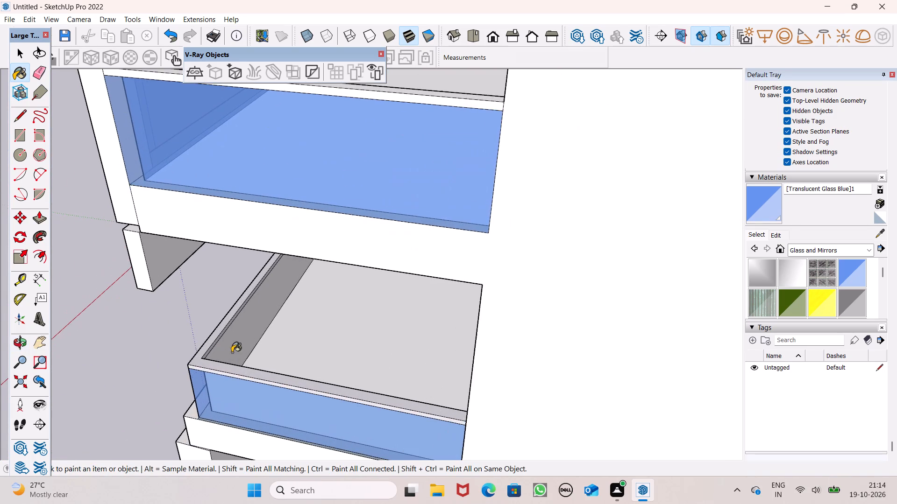
left_click(235, 344)
middle_click_drag(194, 379, 686, 395)
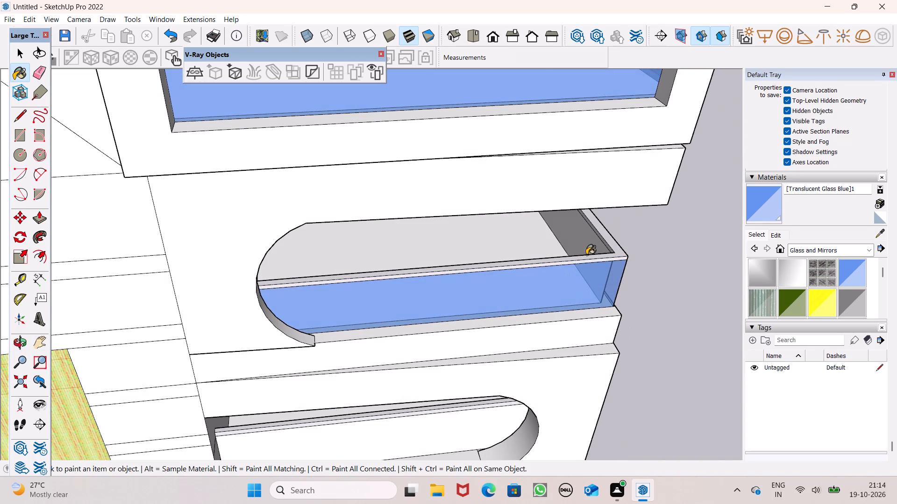
left_click(585, 252)
Paint the outer faces of the lower rounded-opening balcony's front and side parapets with Translucent Glass Blue.
scroll(497, 299, "down", 4)
middle_click_drag(481, 354, 453, 298)
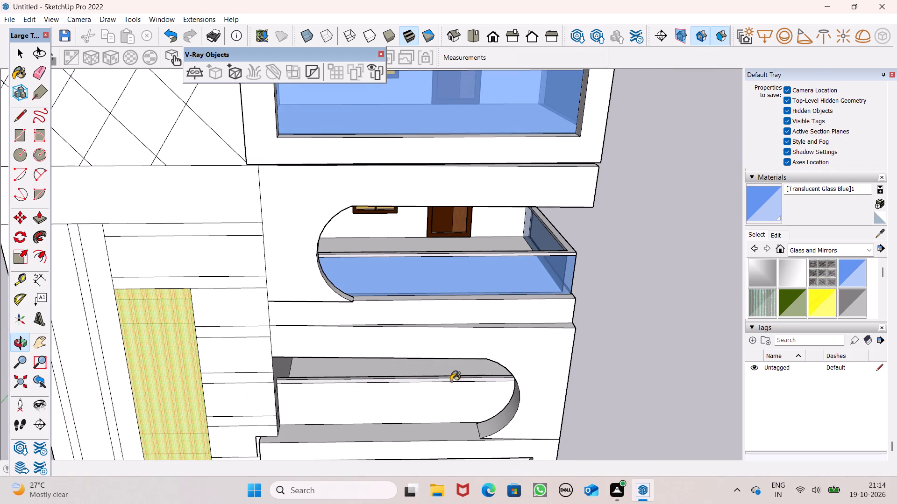
scroll(447, 383, "down", 3)
middle_click_drag(470, 436, 417, 393)
scroll(420, 393, "up", 1)
left_click(391, 395)
middle_click_drag(418, 400, 141, 356)
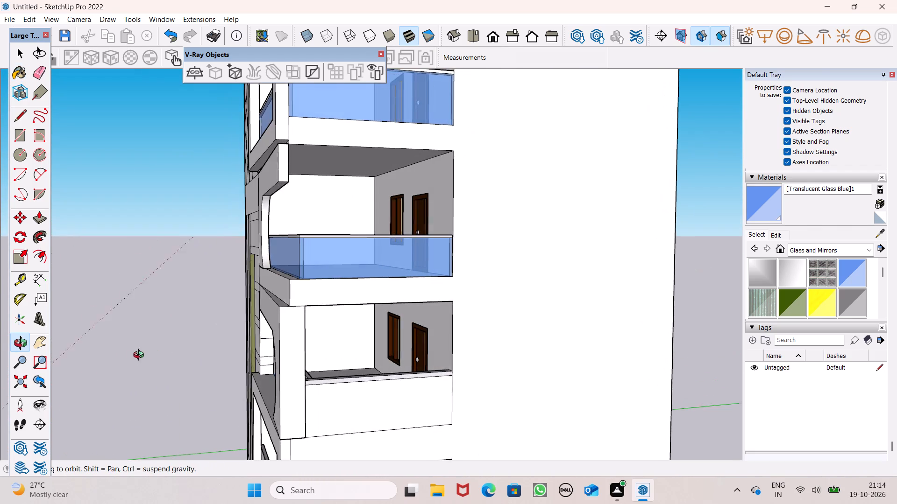
middle_click_drag(141, 356, 140, 356)
left_click(335, 419)
Paint the inner faces of the lower rounded-opening balcony's front and side parapets with Translucent Glass Blue.
scroll(322, 394, "up", 6)
middle_click_drag(332, 367, 187, 420)
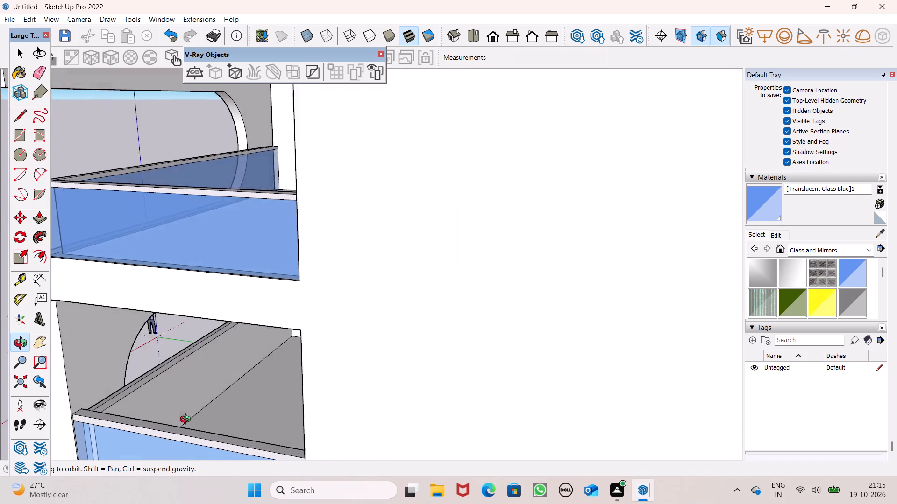
middle_click_drag(187, 420, 166, 408)
left_click(141, 386)
middle_click_drag(11, 404, 505, 438)
middle_click_drag(41, 408, 290, 432)
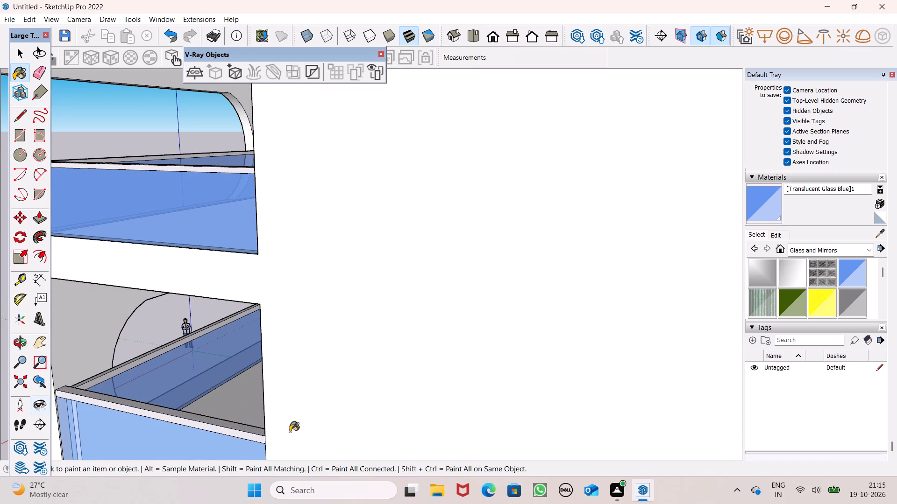
middle_click_drag(290, 432, 317, 423)
scroll(177, 368, "down", 5)
middle_click_drag(128, 389, 577, 355)
middle_click_drag(417, 371, 633, 398)
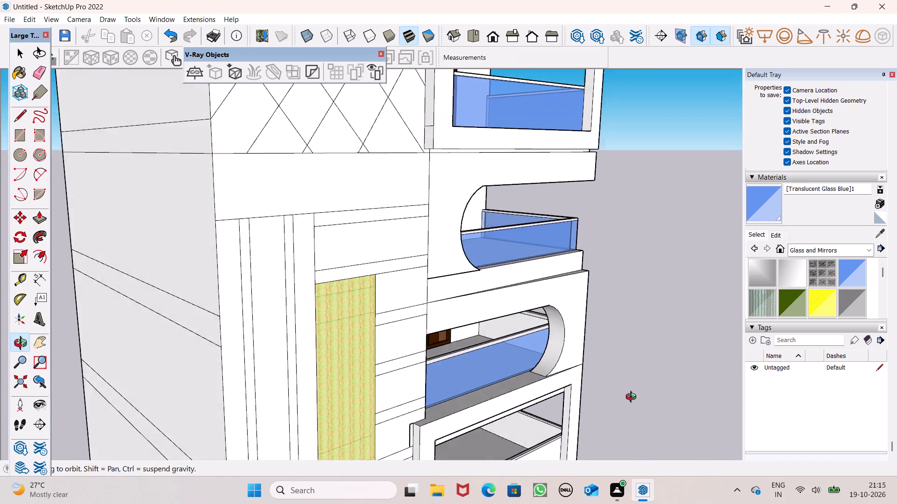
middle_click_drag(633, 398, 634, 398)
scroll(500, 327, "up", 5)
middle_click(506, 327)
left_click(509, 327)
Paint the outer and inner faces of the lowest balcony's front and side parapets with Translucent Glass Blue, below the cap bands.
scroll(494, 275, "down", 2)
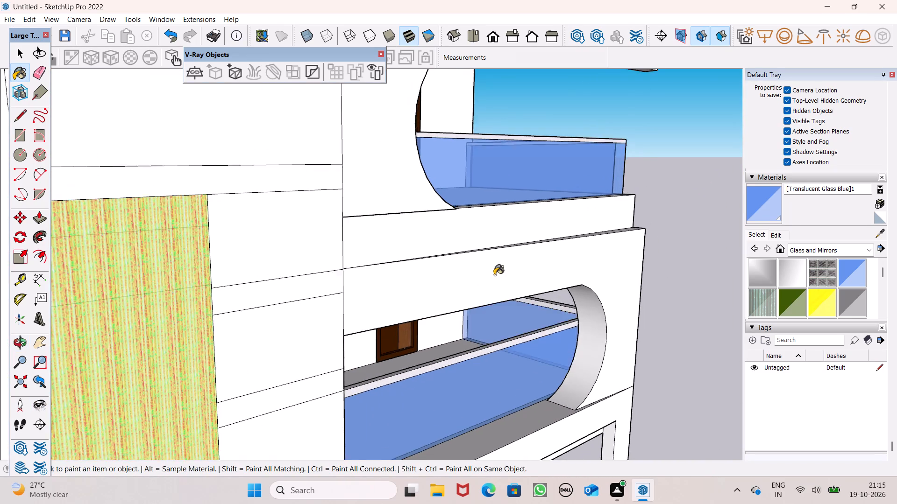
scroll(494, 275, "down", 10)
scroll(520, 383, "up", 7)
left_click(507, 398)
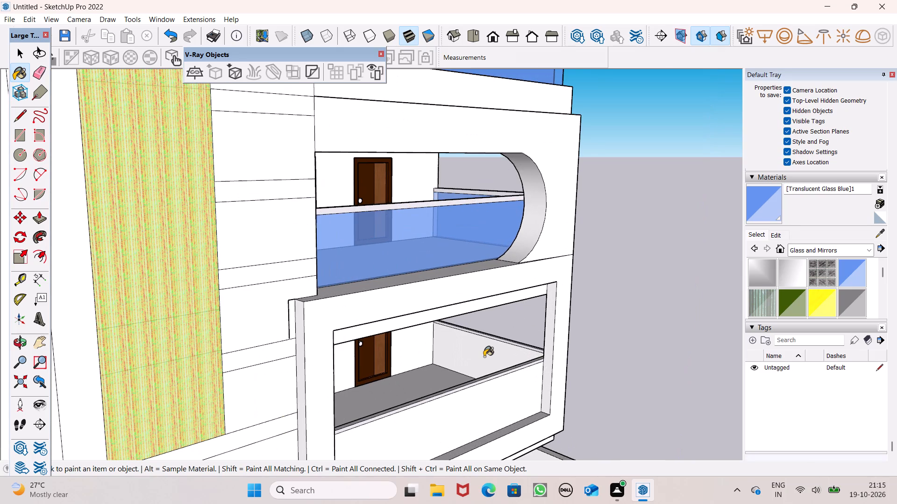
left_click(484, 354)
middle_click_drag(533, 373, 69, 340)
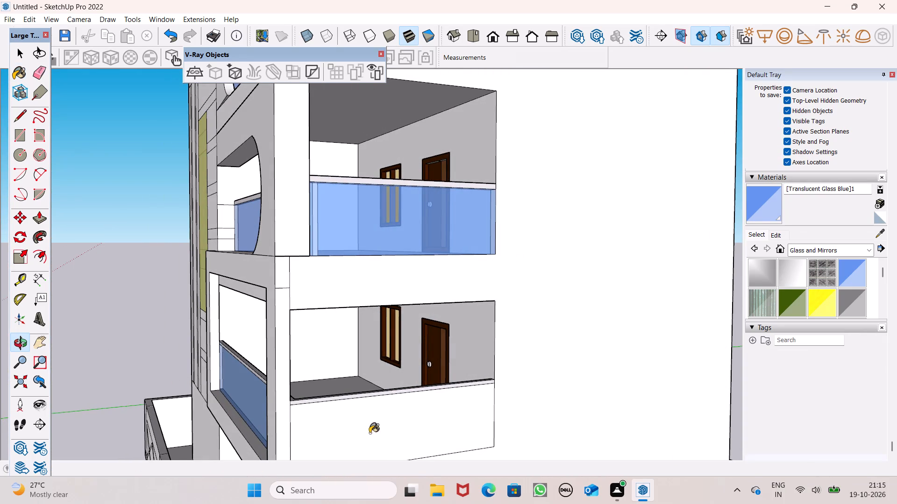
left_click(370, 433)
middle_click_drag(373, 400, 178, 434)
scroll(178, 447, "up", 1)
left_click(199, 380)
Recolour the balcony parapets' translucent glass material to gold, with RGB values 221, 188, 93.
scroll(193, 354, "down", 5)
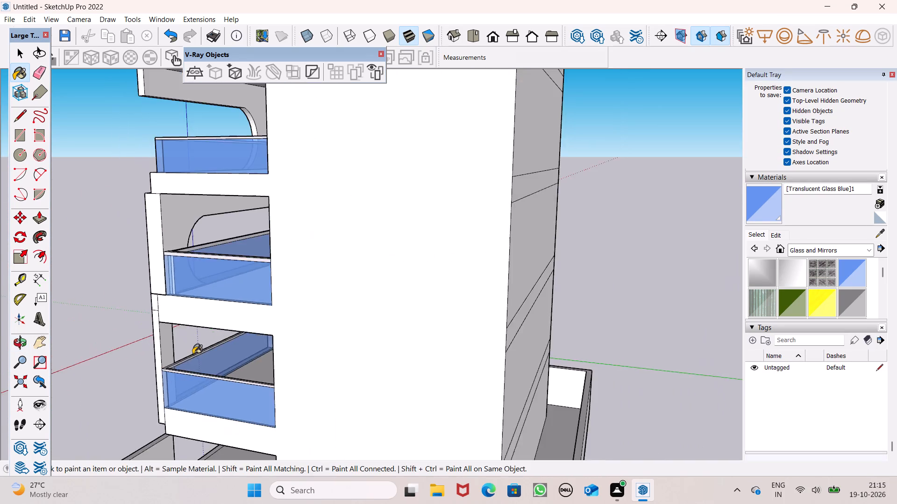
middle_click_drag(179, 374, 543, 399)
scroll(559, 295, "down", 6)
middle_click_drag(533, 342, 638, 301)
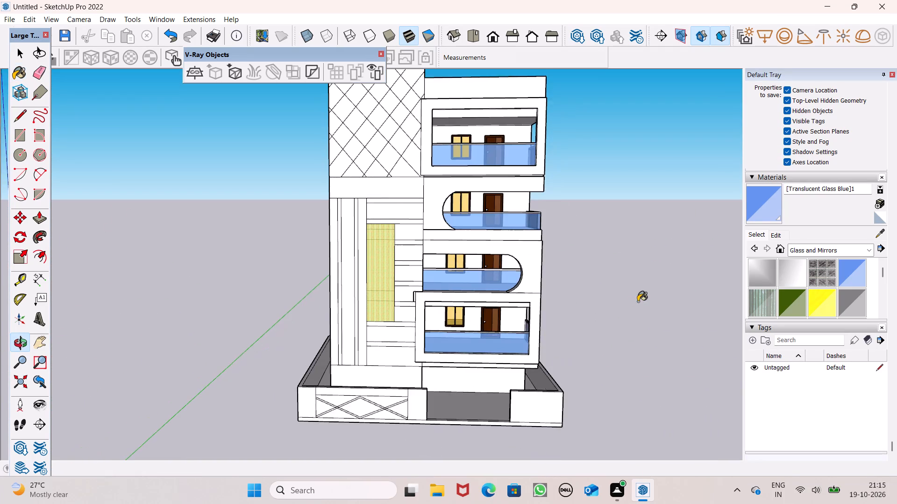
scroll(638, 301, "up", 1)
scroll(598, 308, "down", 4)
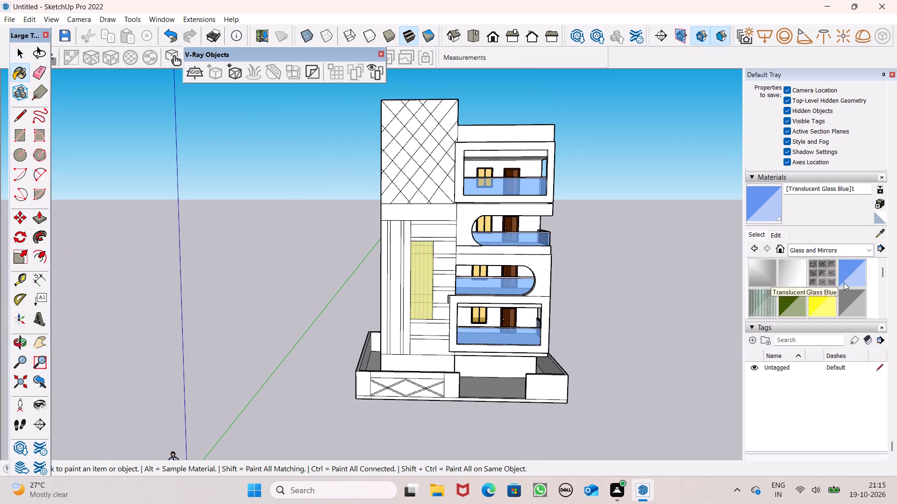
left_click(781, 239)
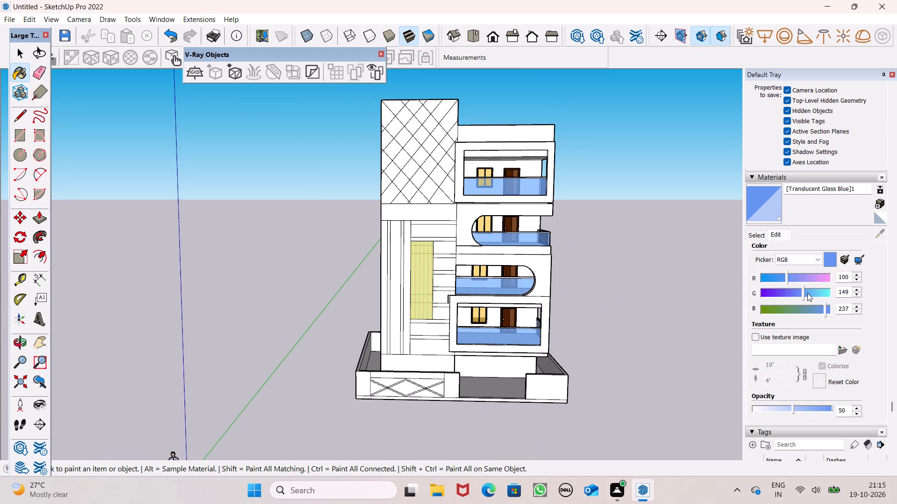
left_click(772, 308)
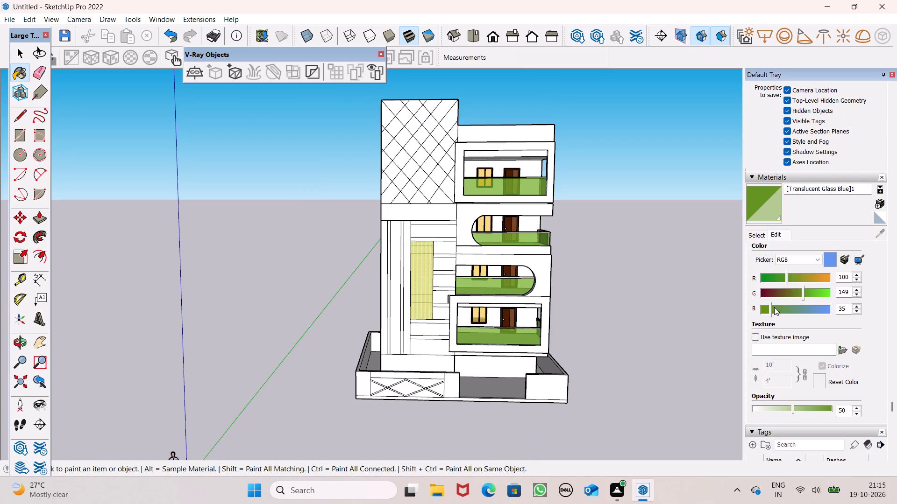
left_click_drag(802, 291, 815, 291)
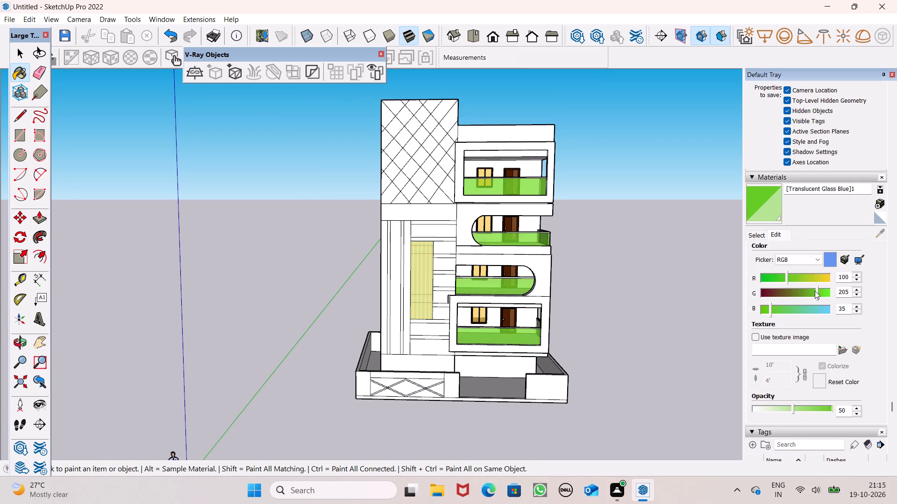
left_click_drag(815, 291, 820, 292)
left_click(829, 280)
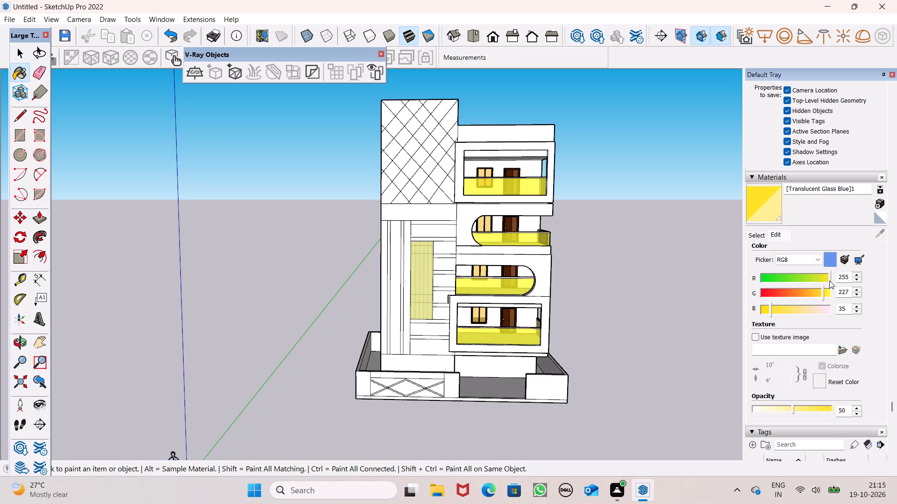
left_click_drag(829, 280, 807, 288)
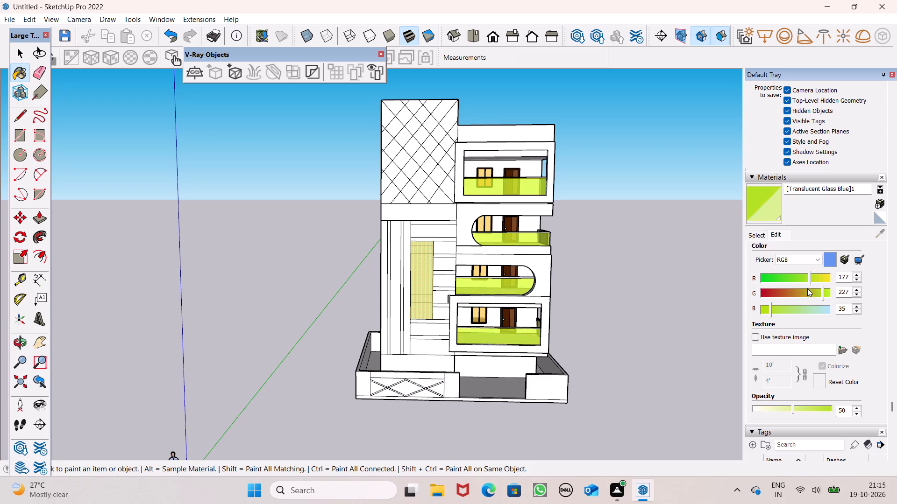
left_click_drag(807, 288, 790, 291)
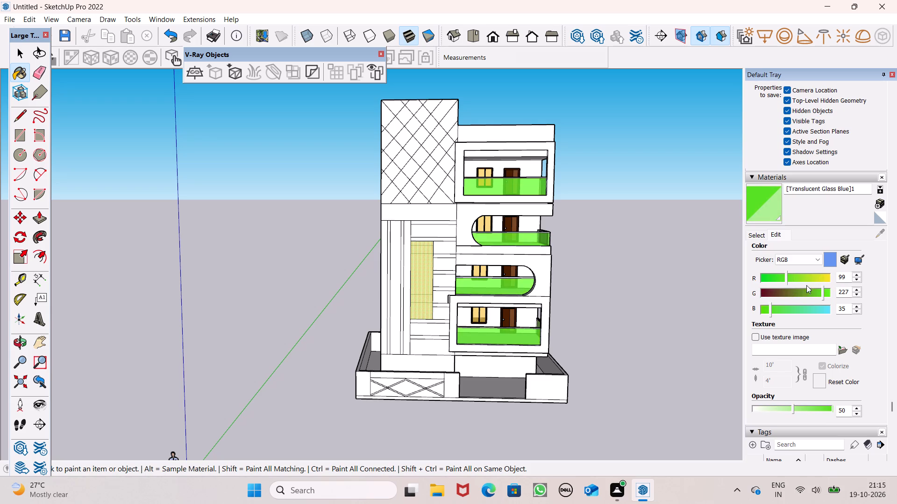
left_click(819, 279)
left_click_drag(819, 292, 815, 294)
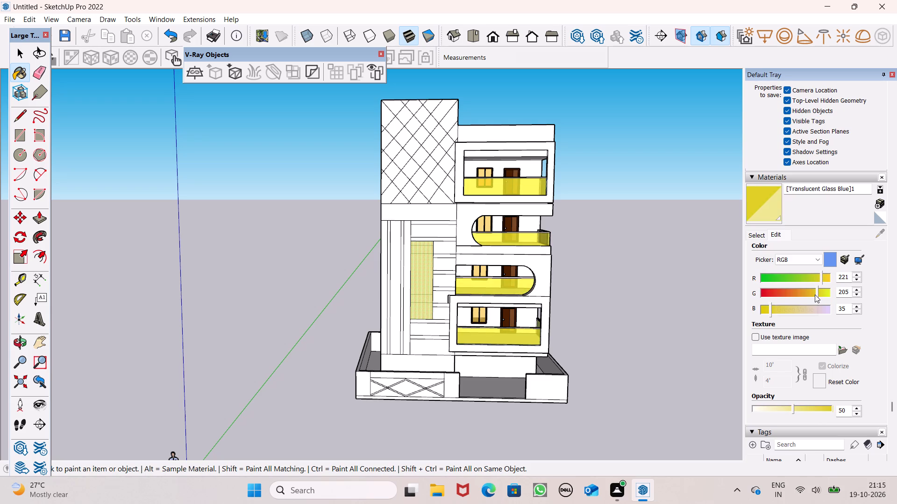
left_click_drag(815, 294, 811, 296)
left_click(787, 307)
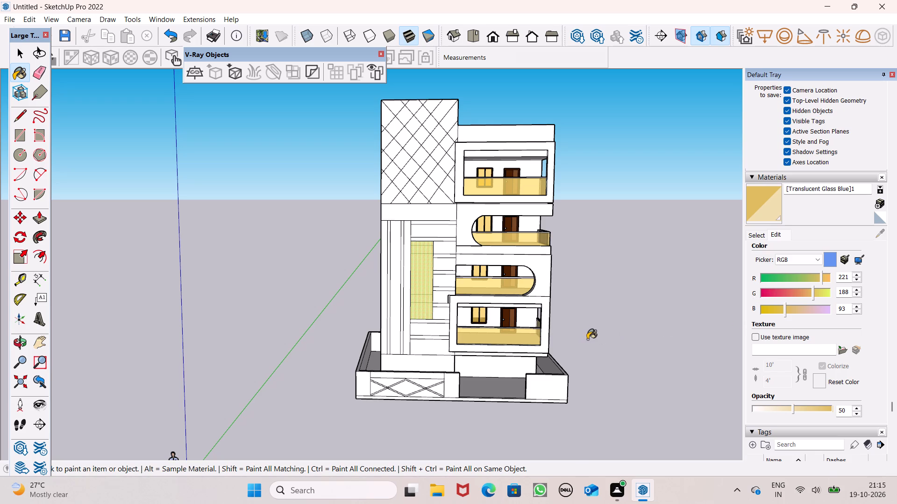
Examine the recoloured glass parapets on all balconies from the side and front of the building.
scroll(584, 351, "down", 1)
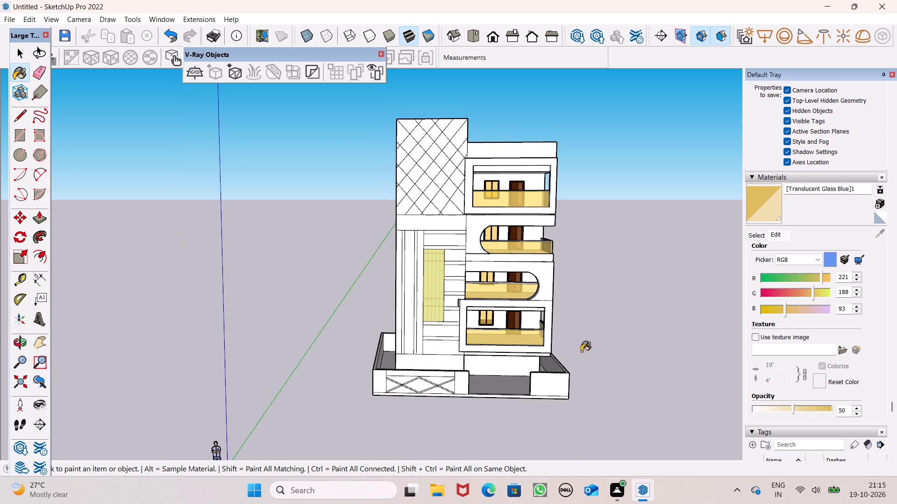
middle_click_drag(581, 354, 285, 413)
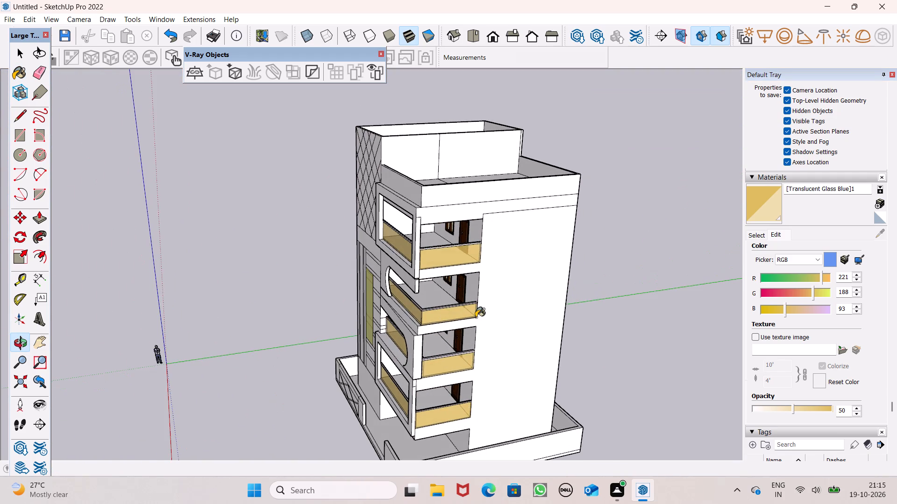
scroll(476, 317, "up", 3)
scroll(431, 305, "down", 5)
middle_click_drag(388, 343, 655, 277)
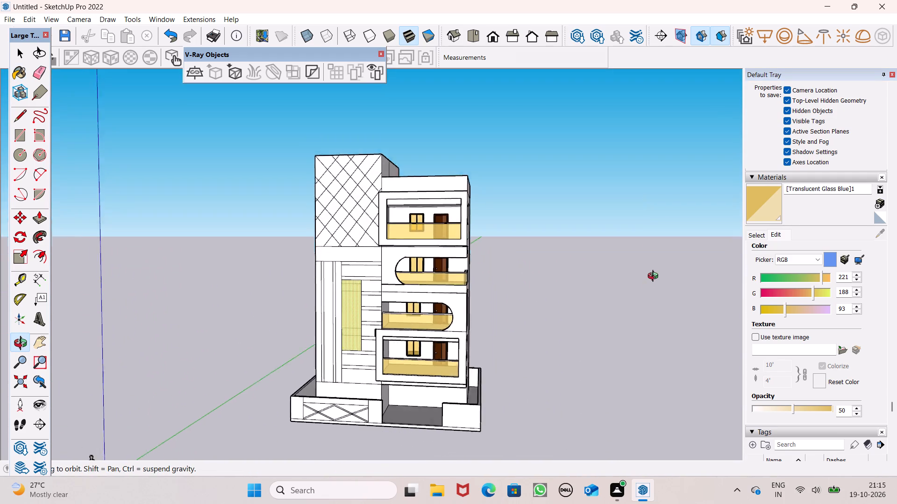
middle_click_drag(655, 277, 654, 290)
scroll(654, 290, "down", 5)
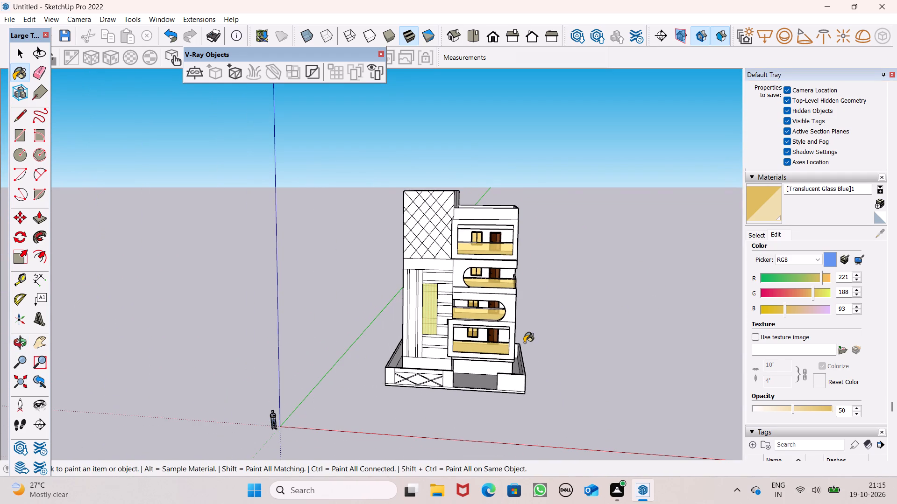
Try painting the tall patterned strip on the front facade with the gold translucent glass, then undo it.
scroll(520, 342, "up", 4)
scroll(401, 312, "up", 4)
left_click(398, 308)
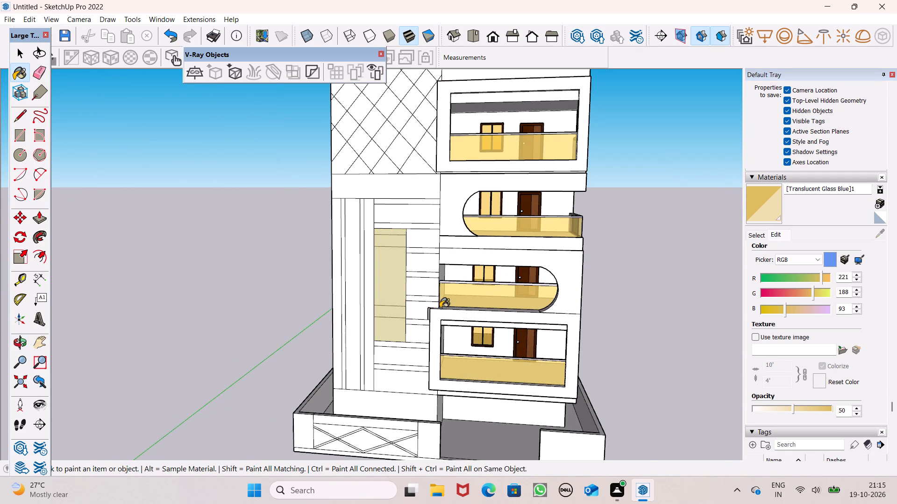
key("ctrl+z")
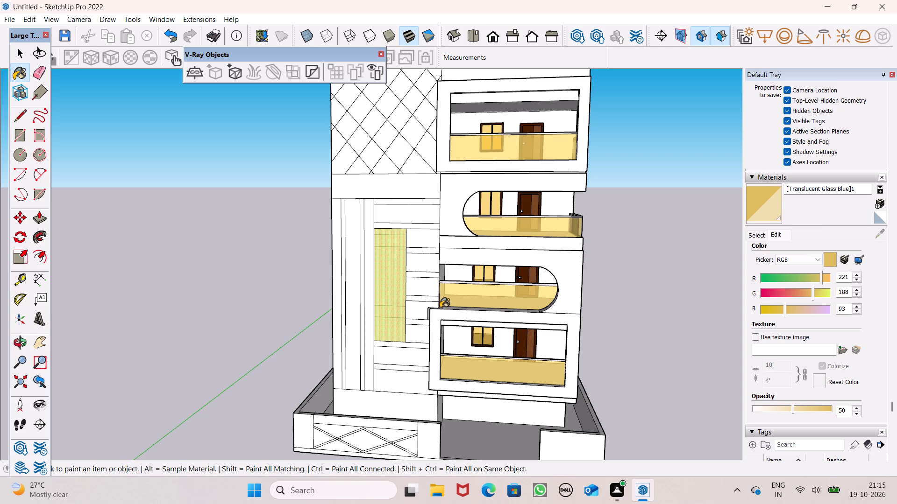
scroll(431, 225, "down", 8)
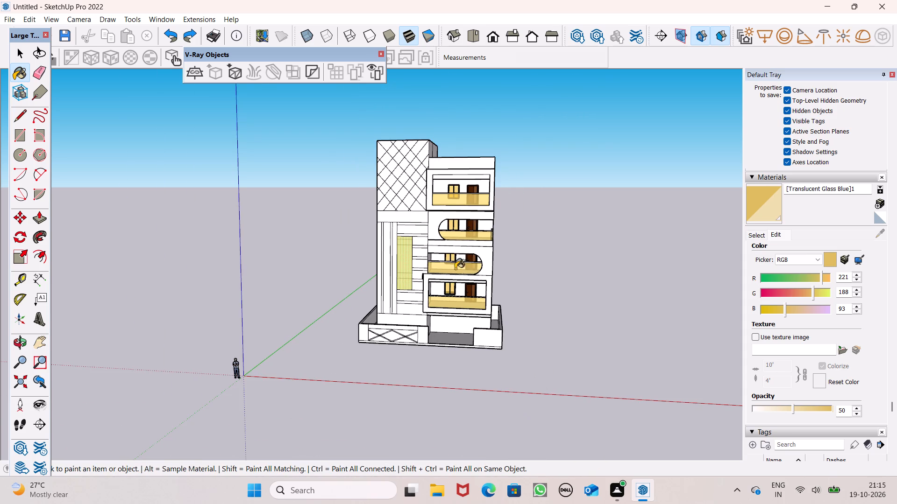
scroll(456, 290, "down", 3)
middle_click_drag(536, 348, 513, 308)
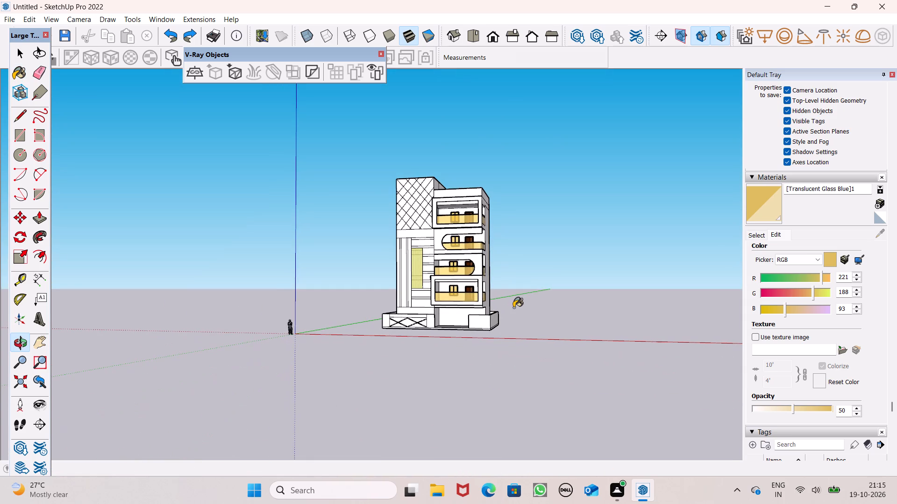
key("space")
Draw a door rectangle about 7' 1" wide and 7' 9" high on the ground-floor recess's back wall, rising from the floor edge.
scroll(448, 308, "up", 7)
middle_click_drag(463, 335, 491, 362)
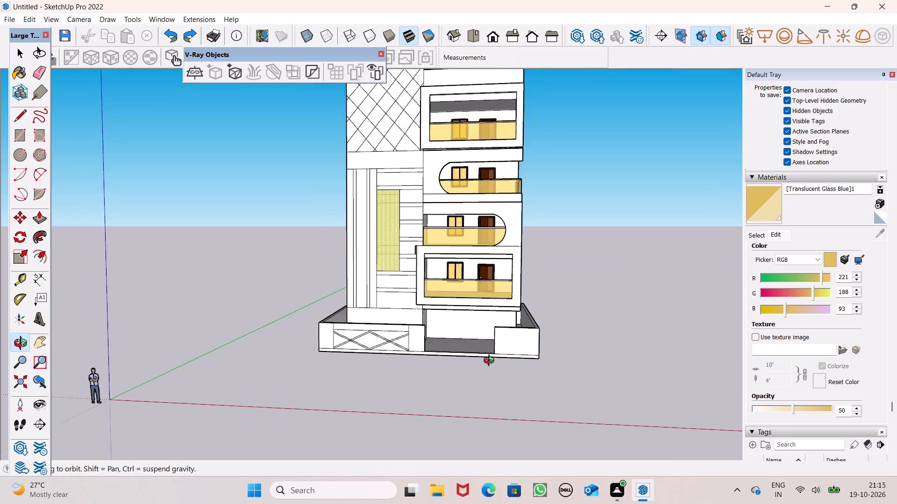
middle_click_drag(491, 362, 495, 362)
scroll(493, 362, "up", 5)
scroll(500, 305, "up", 4)
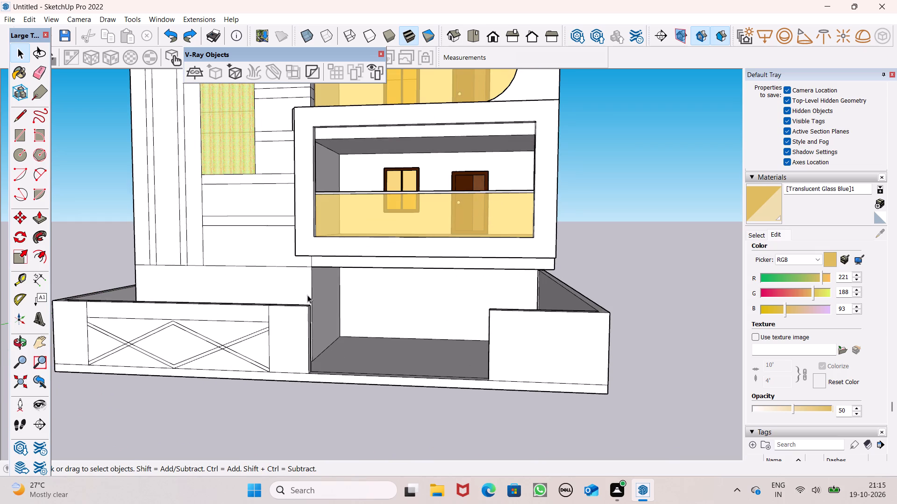
middle_click_drag(307, 295, 291, 342)
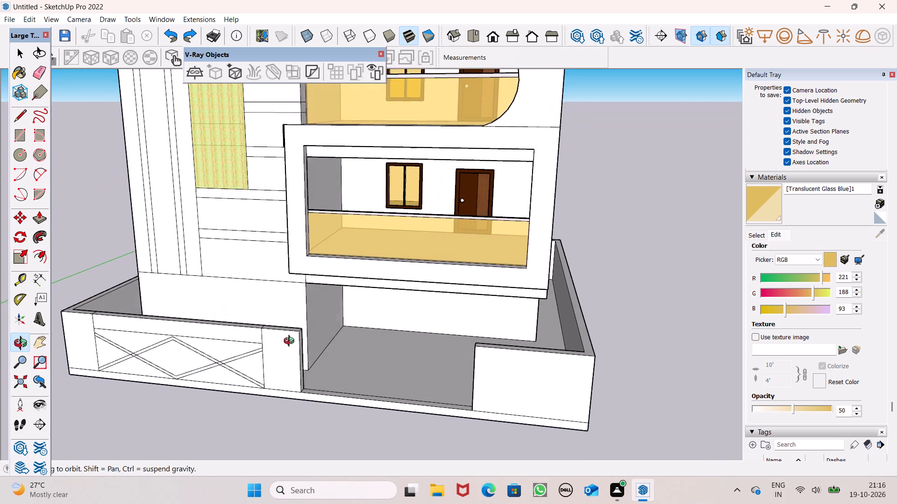
middle_click_drag(291, 342, 292, 345)
scroll(292, 357, "up", 1)
middle_click_drag(491, 314, 495, 283)
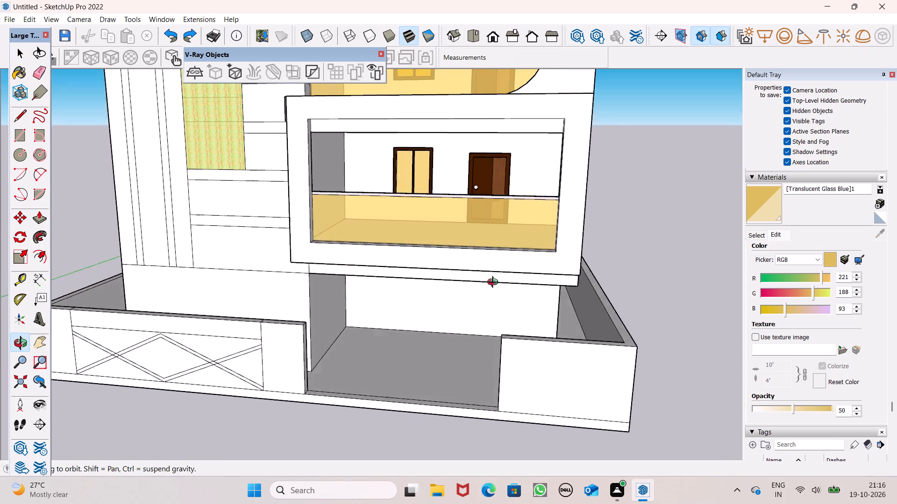
middle_click_drag(495, 283, 505, 259)
scroll(507, 287, "up", 6)
scroll(495, 255, "down", 5)
middle_click_drag(481, 348, 489, 312)
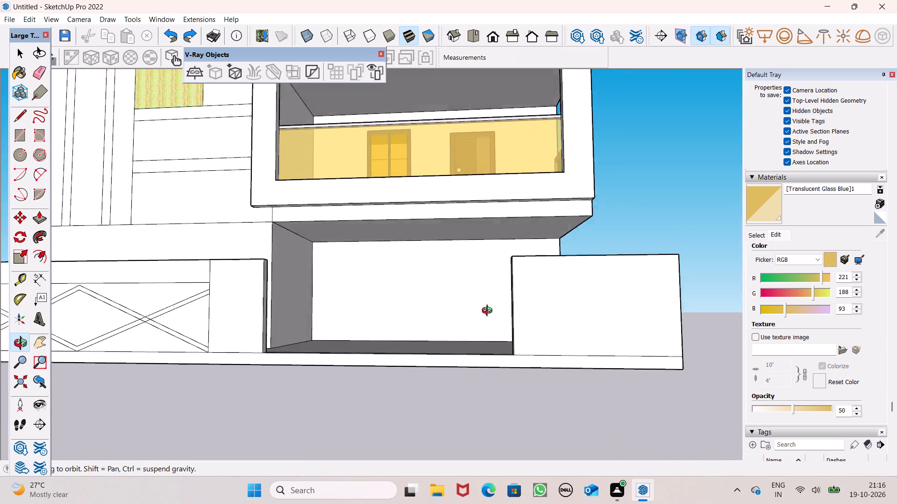
middle_click_drag(489, 312, 493, 342)
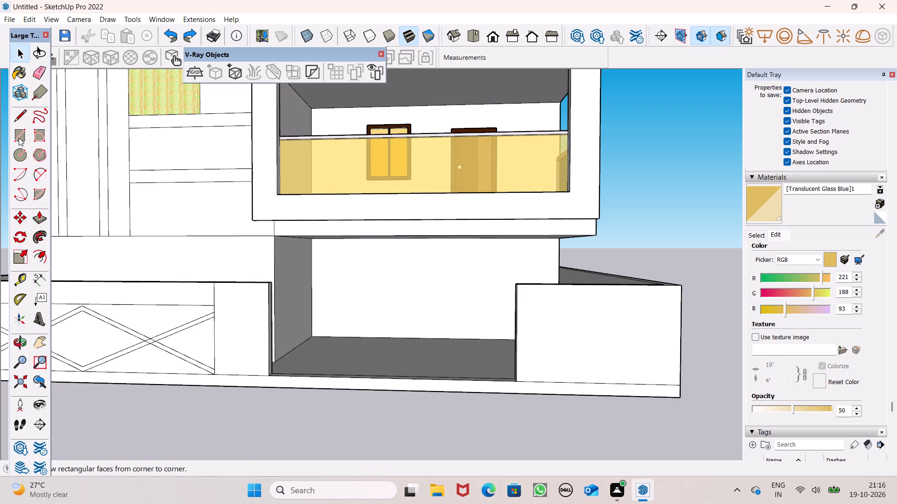
left_click(28, 135)
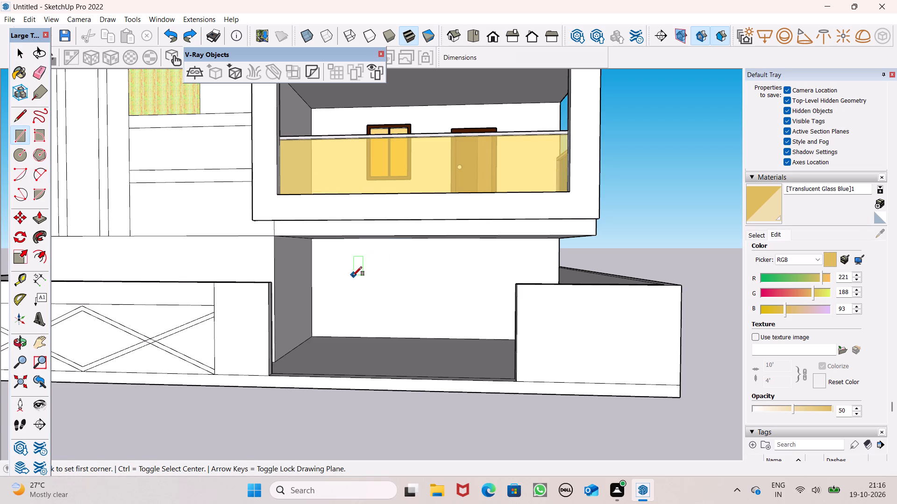
scroll(514, 327, "up", 4)
scroll(366, 274, "down", 4)
middle_click_drag(361, 301, 370, 331)
scroll(381, 315, "up", 4)
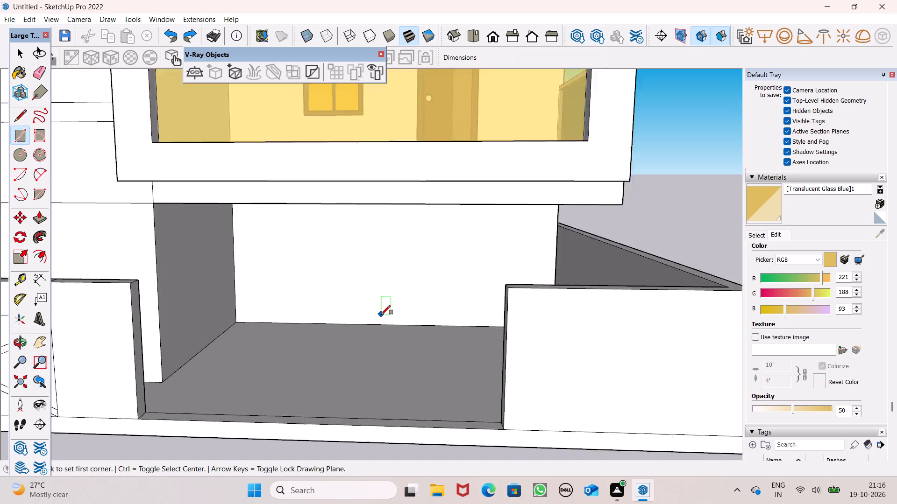
scroll(381, 315, "up", 2)
middle_click_drag(387, 335, 387, 324)
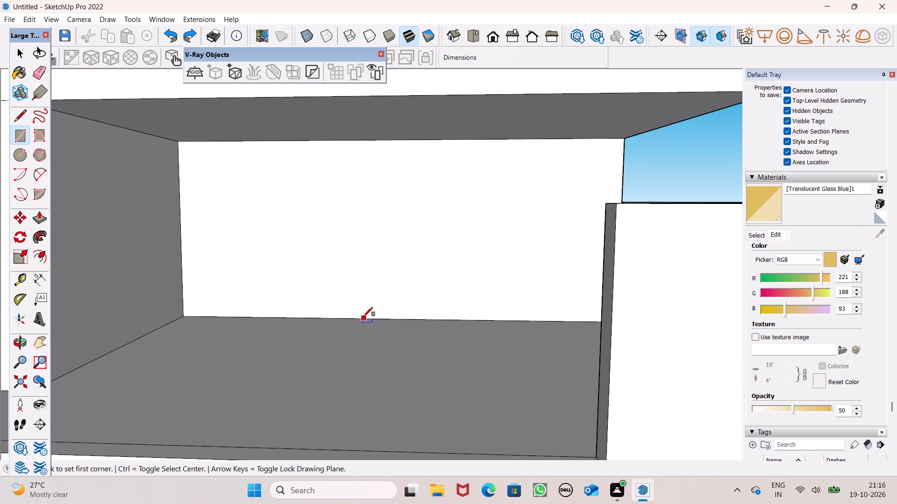
left_click(367, 317)
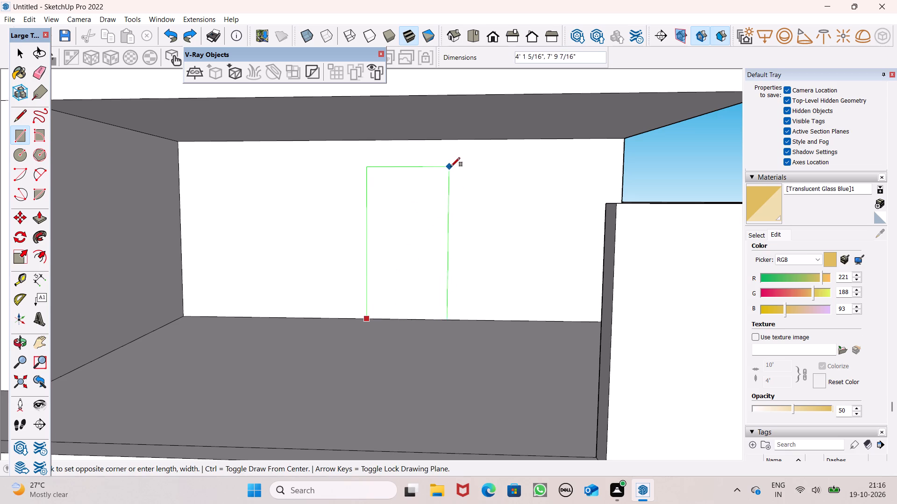
key("space")
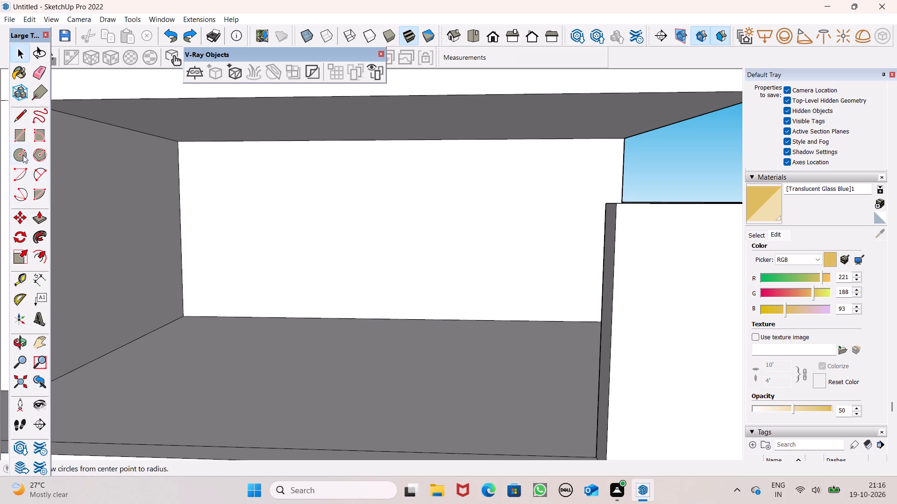
left_click(20, 138)
left_click(342, 316)
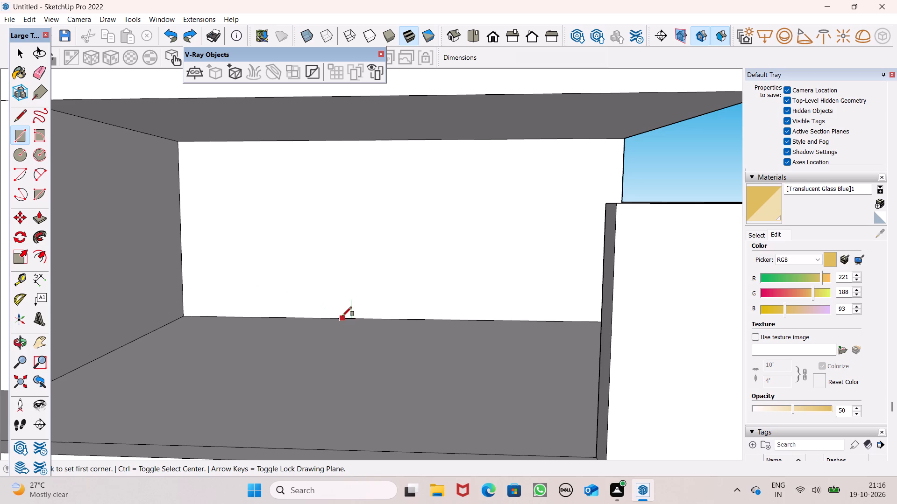
left_click(483, 168)
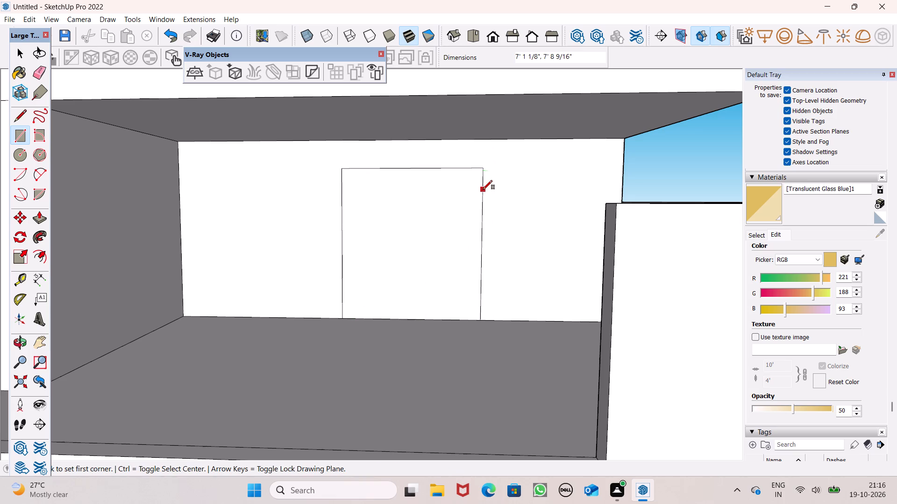
key("space")
Move the door rectangle about 6 5/8" sideways along the ground-floor recess's back wall, towards the recess's inner side wall.
scroll(478, 202, "down", 9)
middle_click_drag(441, 220, 415, 248)
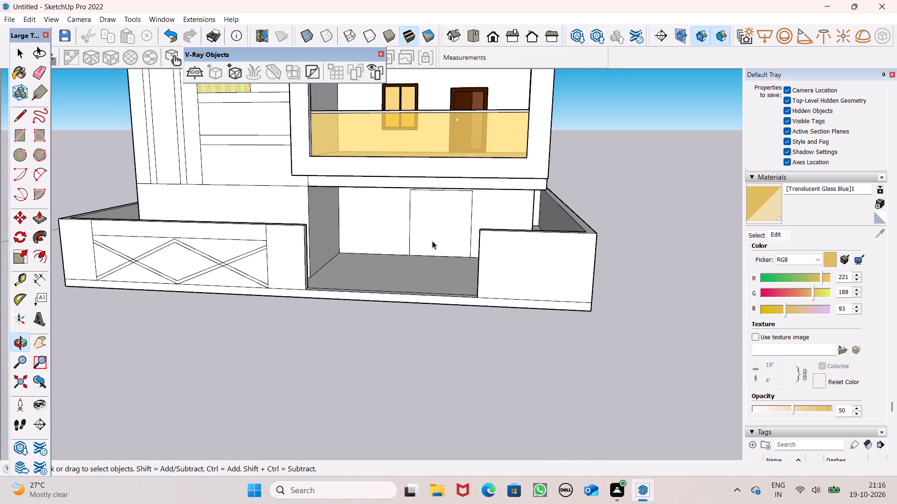
scroll(432, 241, "up", 3)
double_click(432, 242)
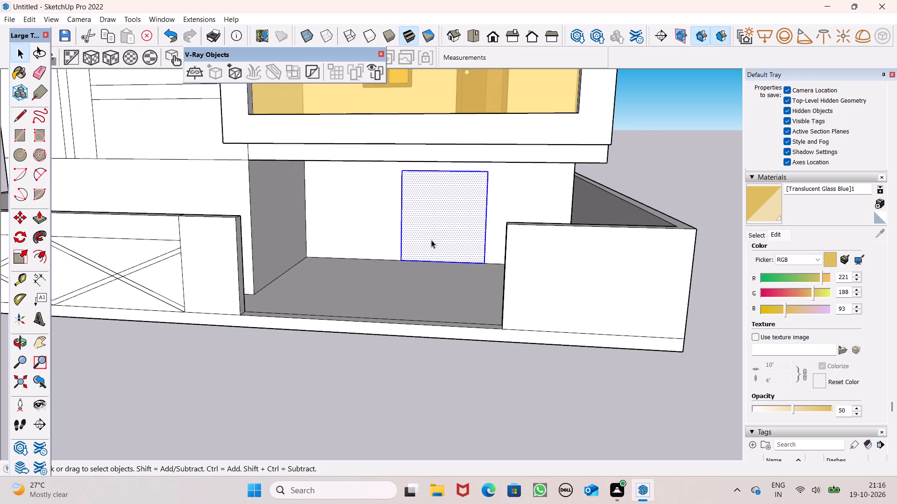
type(",M")
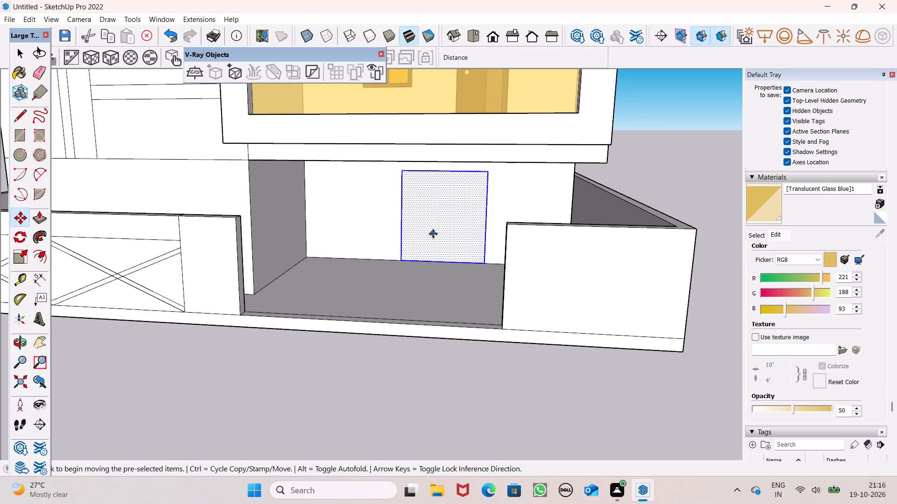
key("Return")
left_click_drag(433, 234, 427, 234)
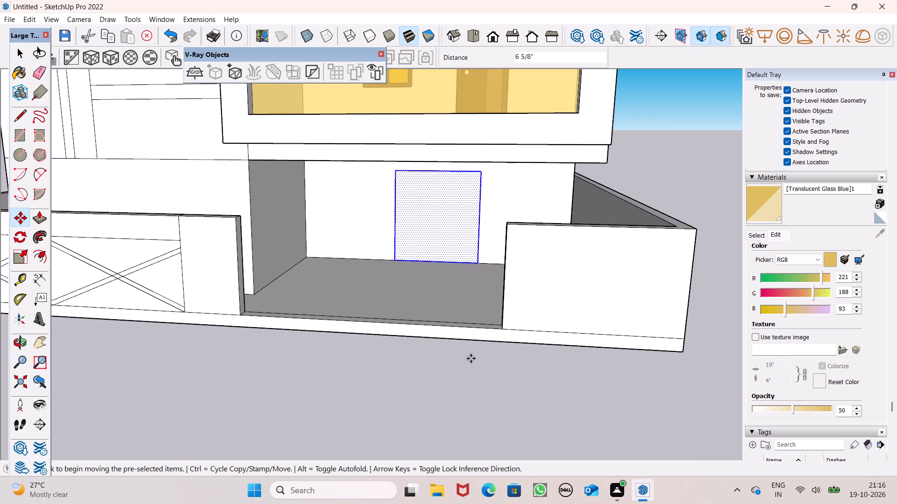
key("space")
left_click(471, 355)
Push the door rectangle's face into the ground-floor back wall with Push/Pull to form a recessed door opening.
scroll(315, 256, "down", 3)
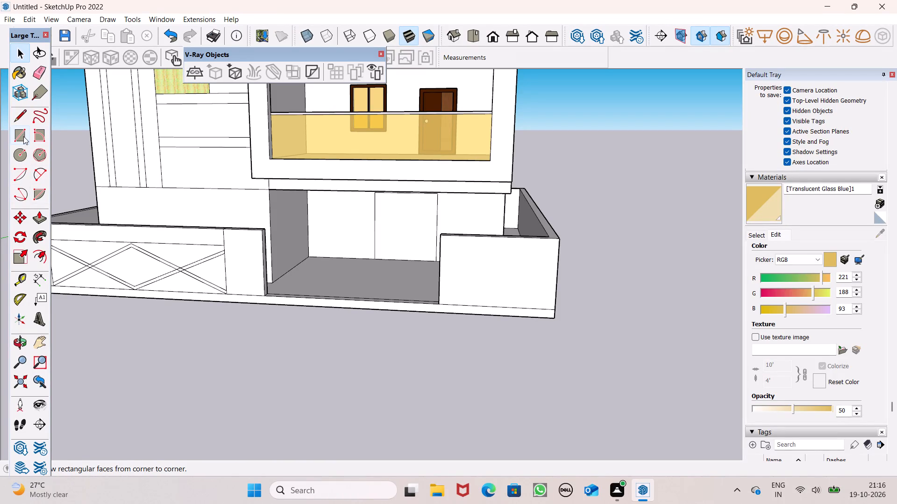
left_click(37, 220)
scroll(382, 236, "up", 5)
left_click_drag(401, 267, 404, 266)
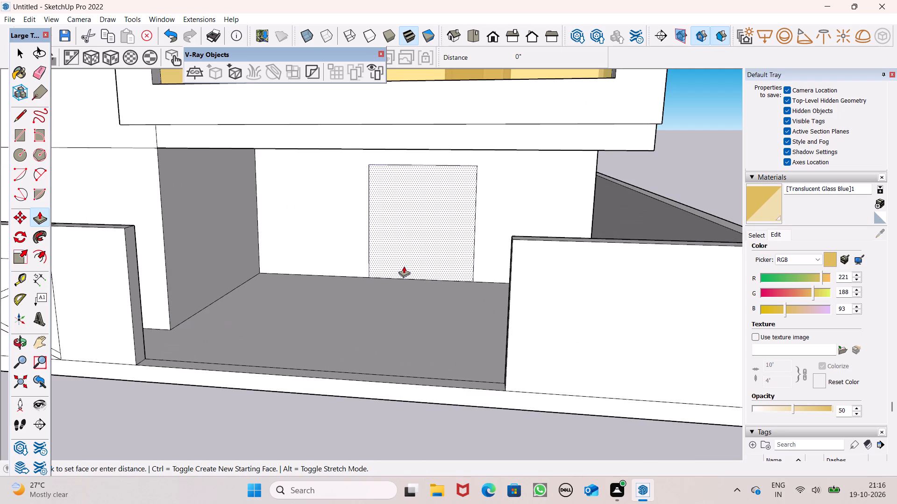
left_click_drag(404, 266, 409, 261)
scroll(341, 204, "down", 3)
middle_click_drag(424, 249, 372, 231)
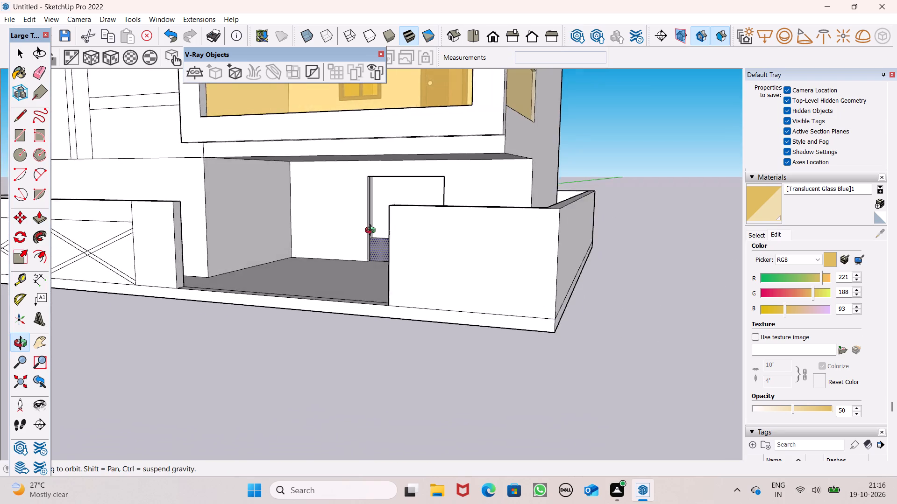
middle_click_drag(372, 231, 466, 222)
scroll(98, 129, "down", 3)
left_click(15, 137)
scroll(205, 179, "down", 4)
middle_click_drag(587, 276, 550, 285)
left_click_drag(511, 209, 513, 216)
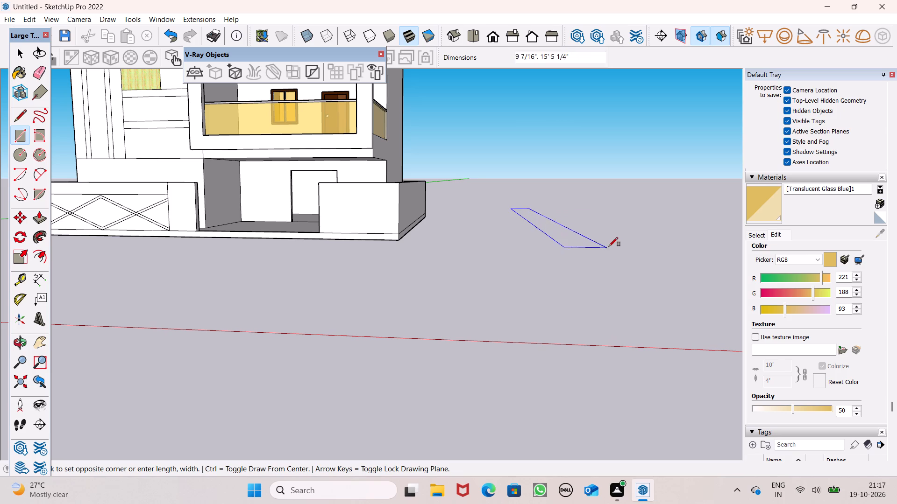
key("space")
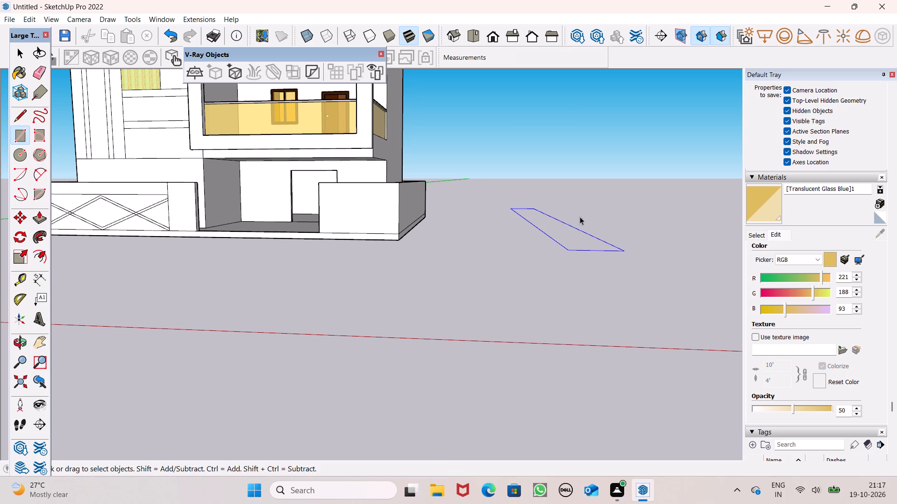
Draw an upright rectangle about 4' high and wider than tall, standing free beside the building and parallel to its front facade.
scroll(553, 199, "down", 1)
middle_click_drag(537, 253, 537, 232)
scroll(537, 232, "up", 1)
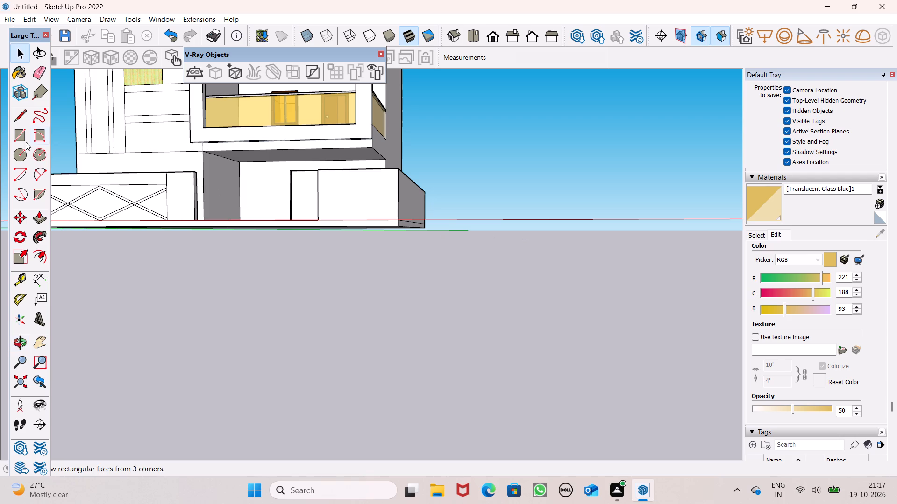
left_click(11, 142)
scroll(103, 251, "down", 5)
scroll(149, 242, "down", 4)
middle_click_drag(172, 261, 173, 303)
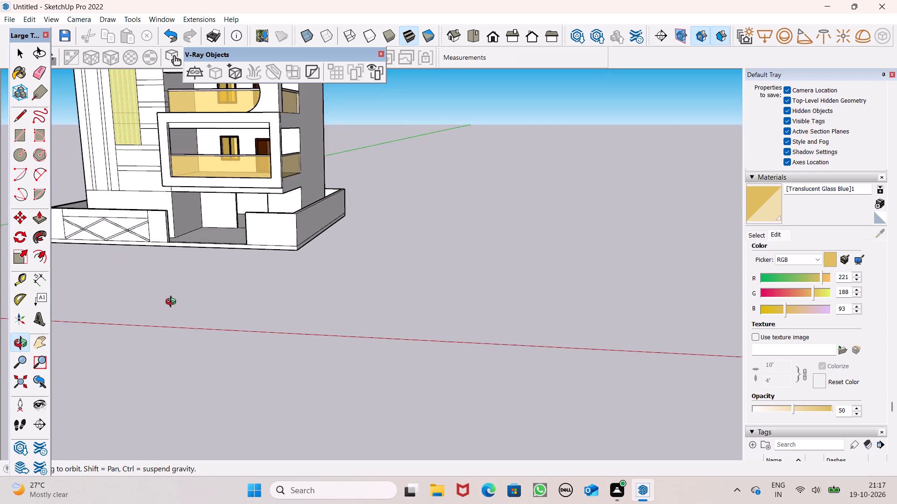
middle_click_drag(173, 303, 196, 282)
scroll(420, 225, "up", 1)
middle_click_drag(420, 226, 432, 197)
left_click_drag(401, 172, 401, 178)
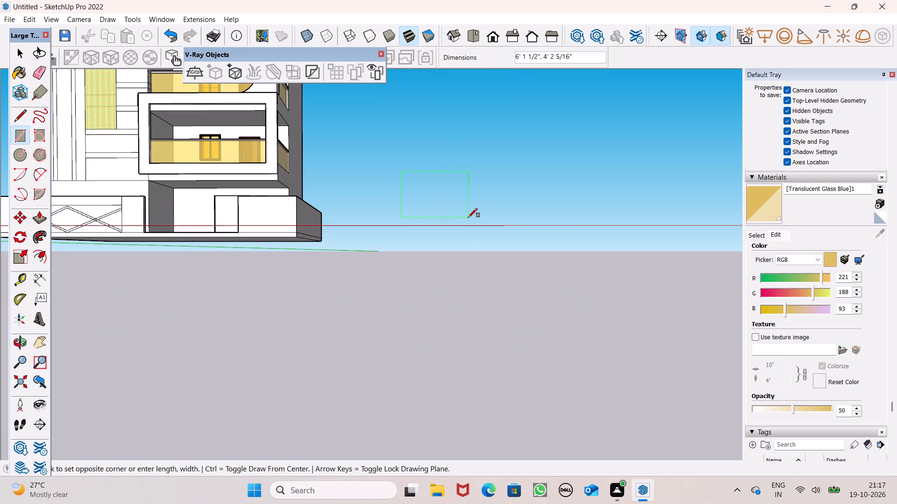
left_click(462, 218)
middle_click_drag(467, 226, 457, 264)
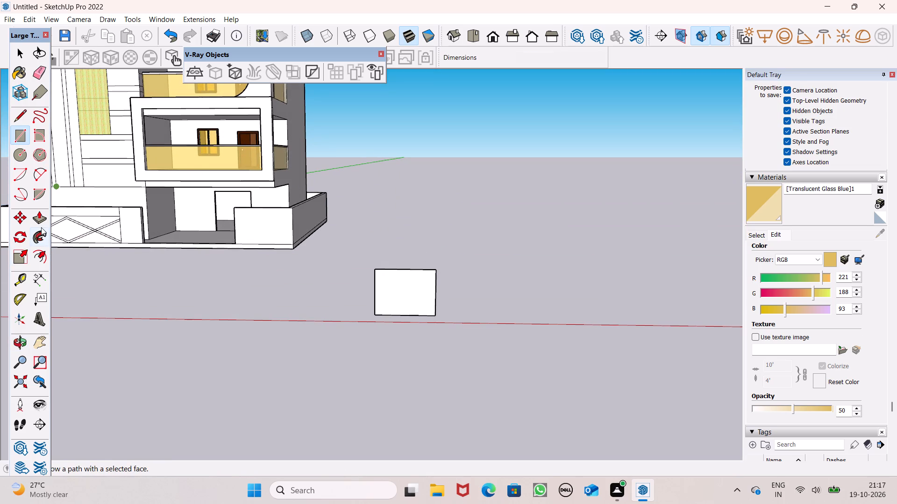
Offset the free-standing rectangle's outline inward to form a narrow window frame border.
left_click(50, 257)
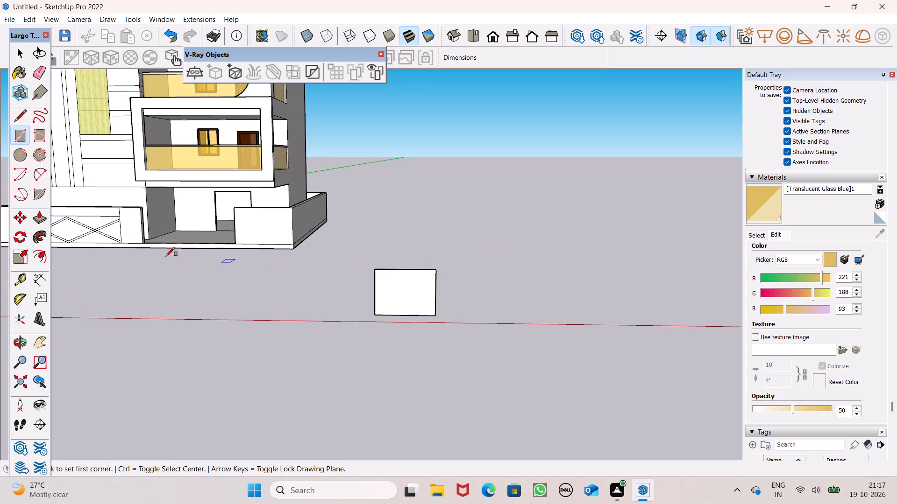
left_click(42, 252)
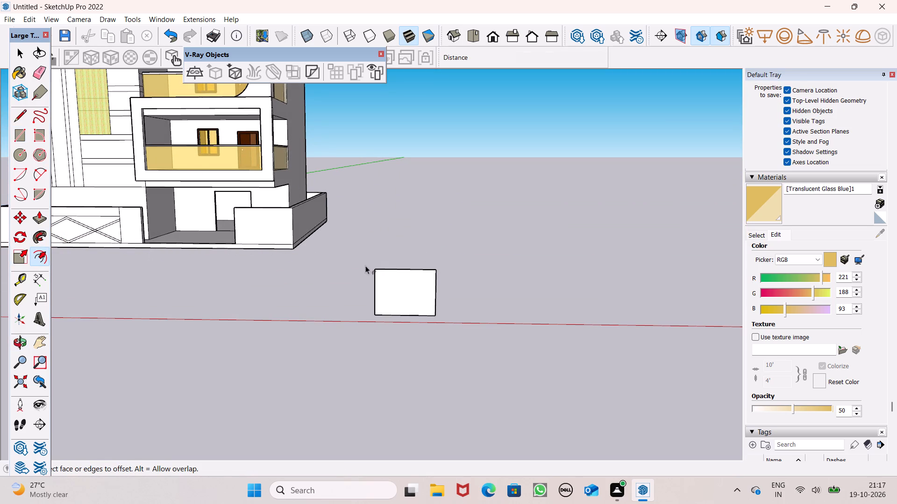
left_click(394, 272)
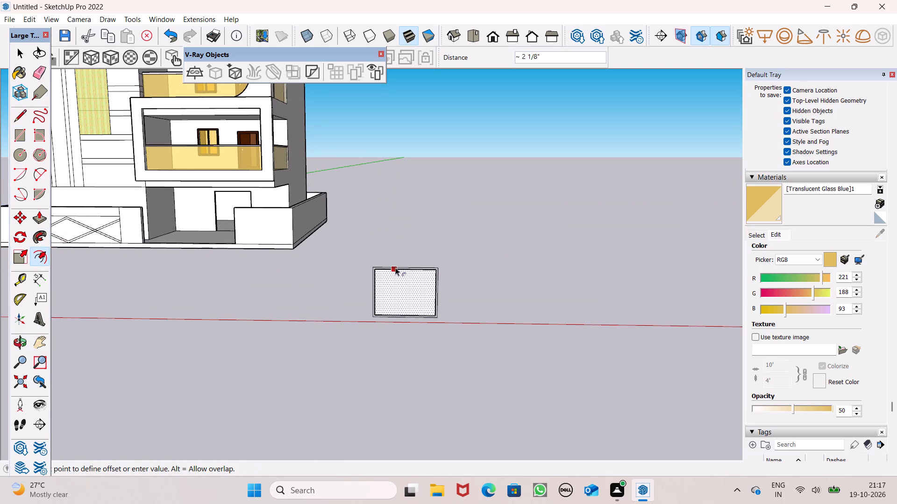
scroll(396, 250, "up", 6)
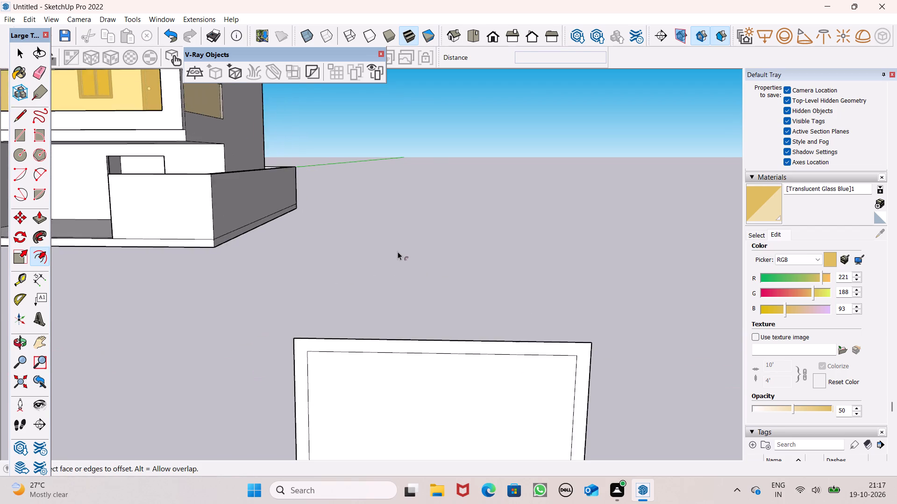
scroll(398, 252, "down", 6)
scroll(440, 299, "up", 6)
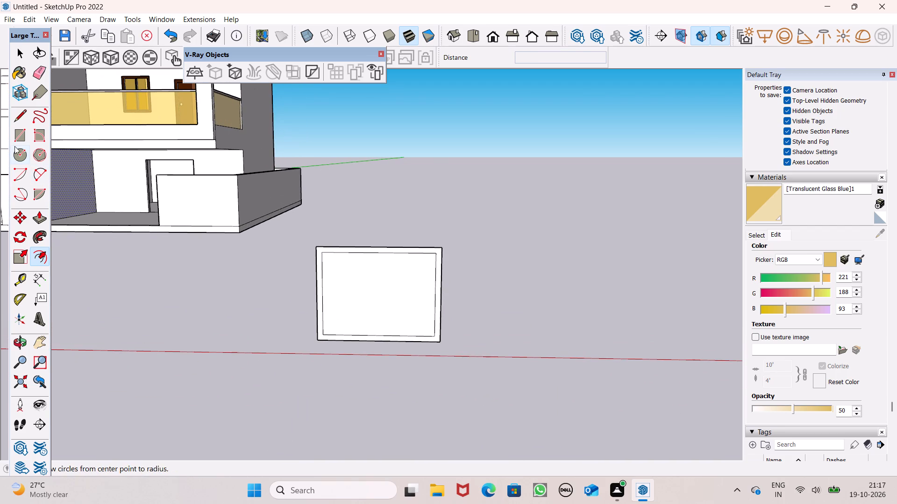
Draw a vertical bar about 1 5/8" wide and 3' 9" high between the frame's inner top and bottom edges.
left_click(21, 116)
left_click(23, 133)
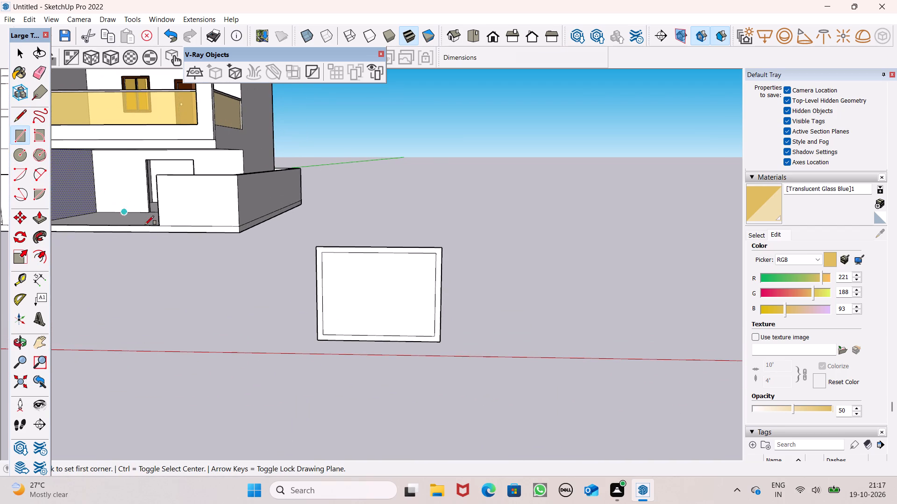
scroll(308, 293, "up", 5)
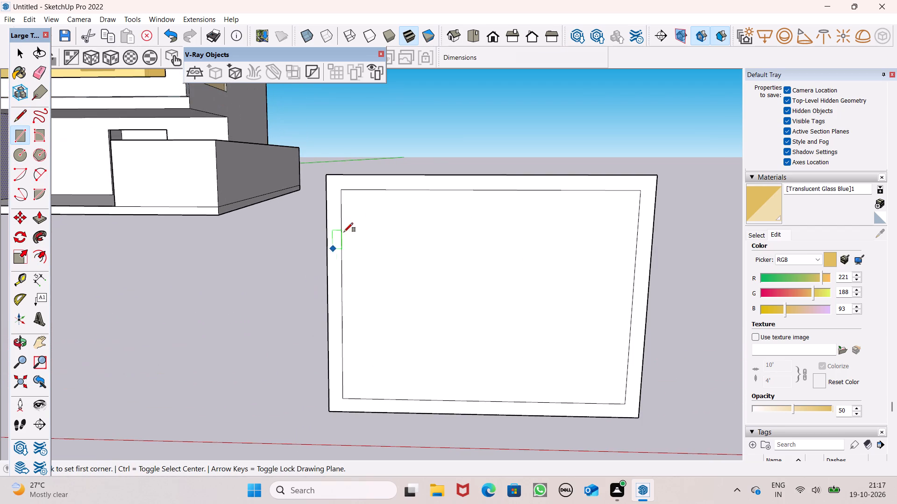
scroll(356, 211, "down", 4)
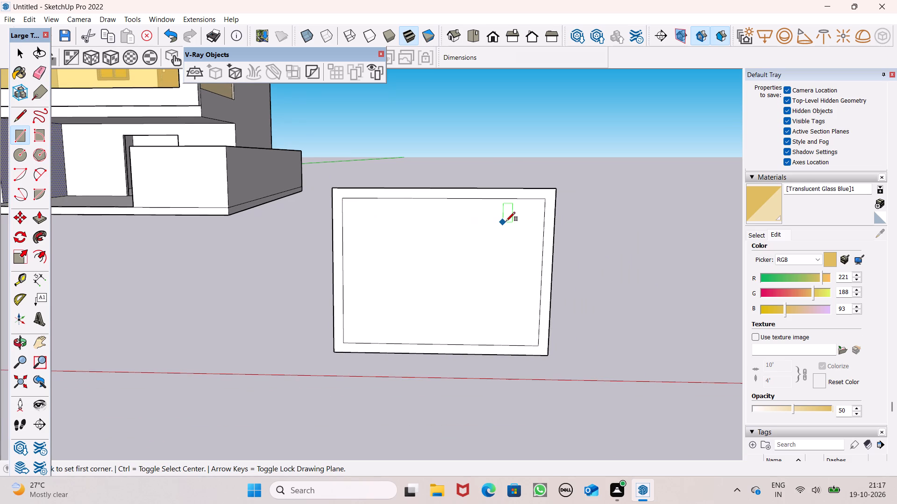
scroll(294, 161, "down", 3)
scroll(352, 169, "up", 5)
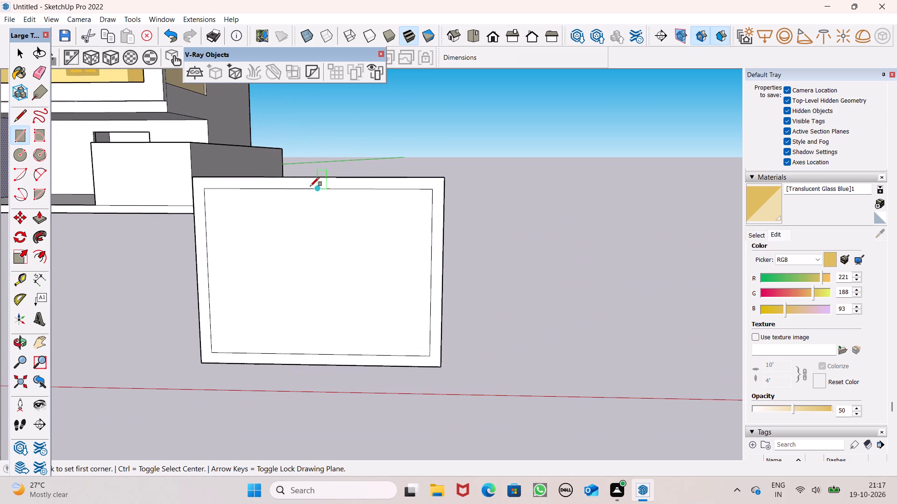
scroll(312, 188, "down", 1)
scroll(313, 189, "up", 5)
scroll(259, 175, "down", 2)
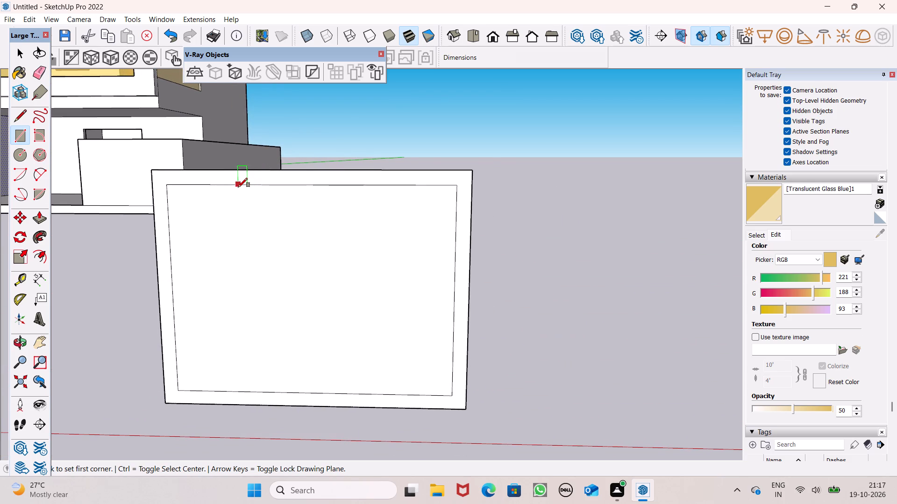
left_click(246, 186)
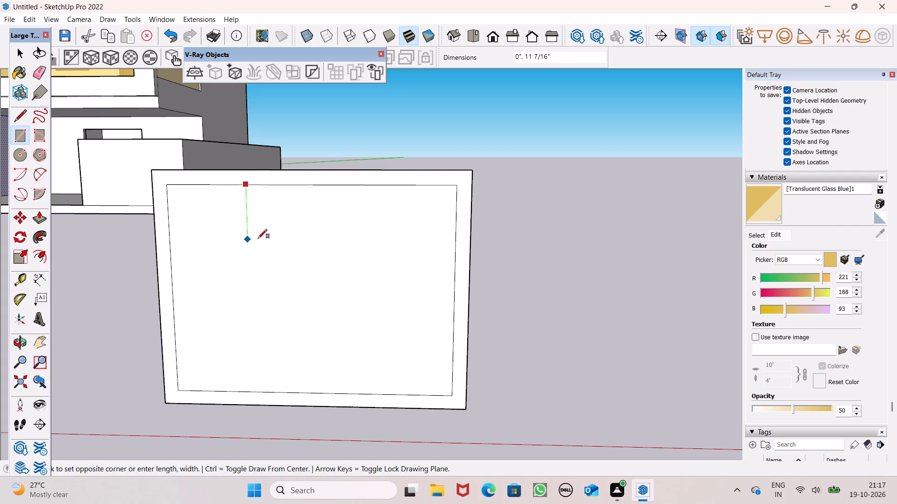
left_click(260, 392)
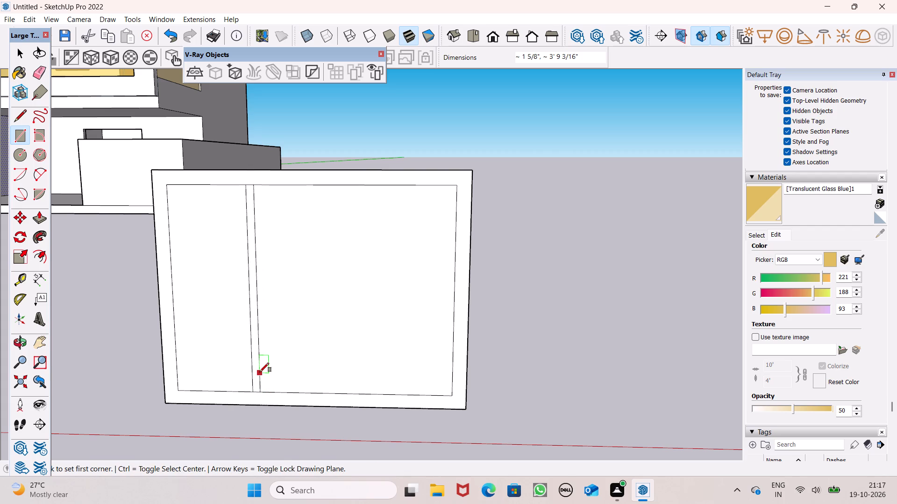
Move the vertical bar slightly sideways towards the middle of the frame.
key("space")
double_click(254, 371)
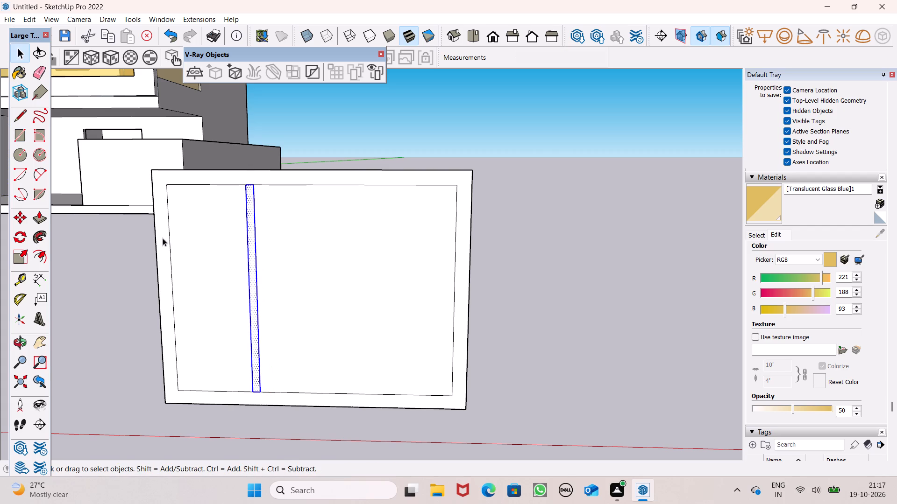
key("m")
key("Return")
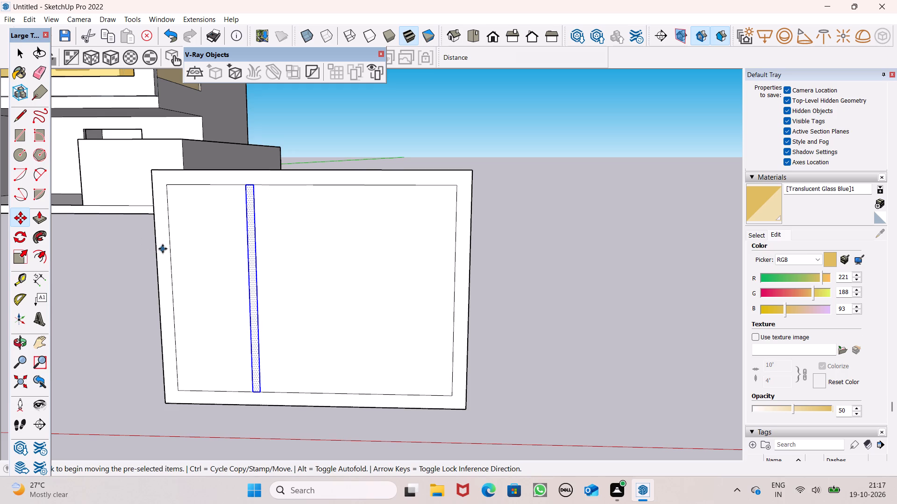
left_click_drag(257, 312, 267, 311)
left_click(267, 311, "ctrl")
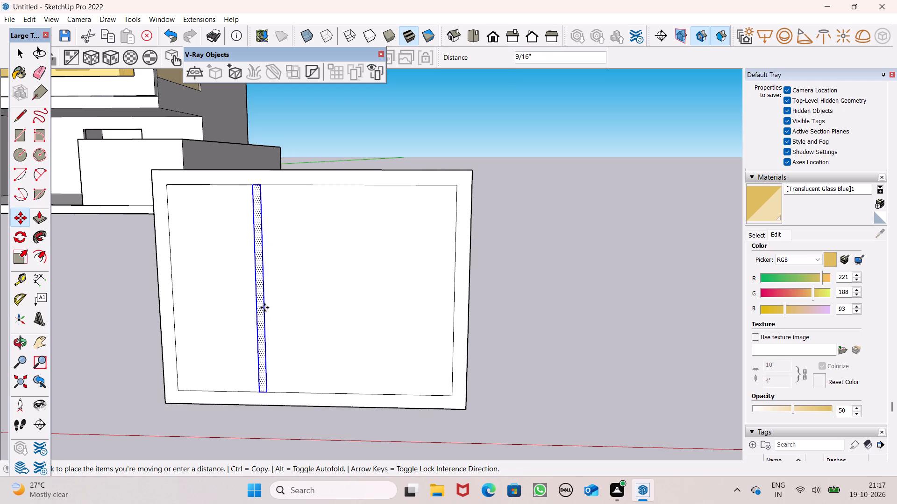
Copy the vertical bar about 1' 7" across the frame to divide it into three panes.
left_click_drag(264, 308, 356, 313)
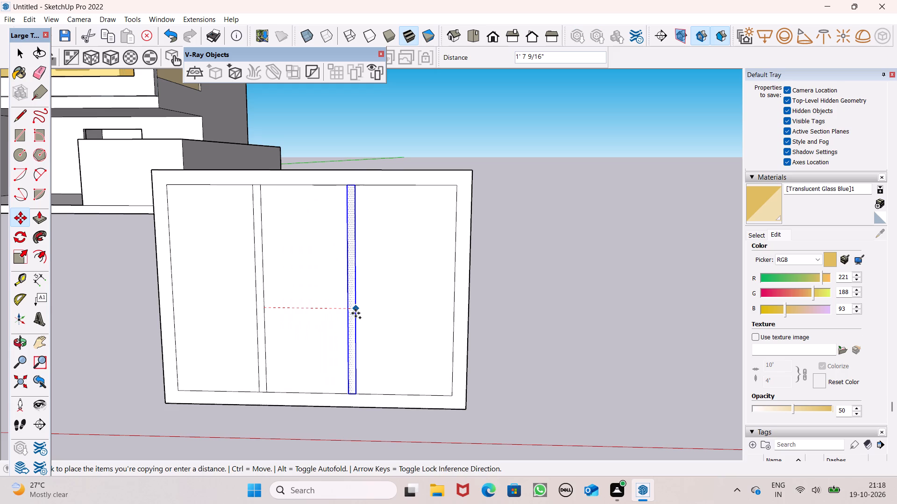
left_click_drag(356, 313, 355, 314)
key("space")
left_click(620, 331)
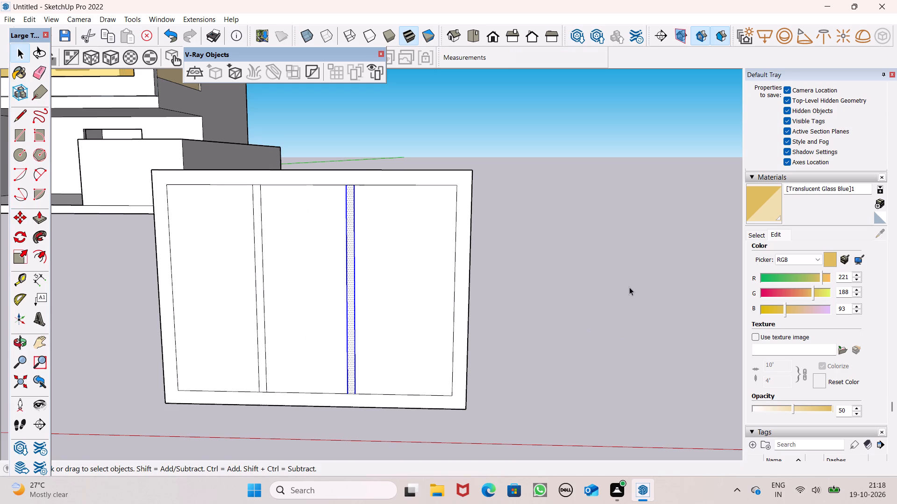
Erase the short edges at the top and bottom ends of both vertical bars so they merge with the frame border.
scroll(521, 94, "down", 5)
scroll(485, 139, "up", 3)
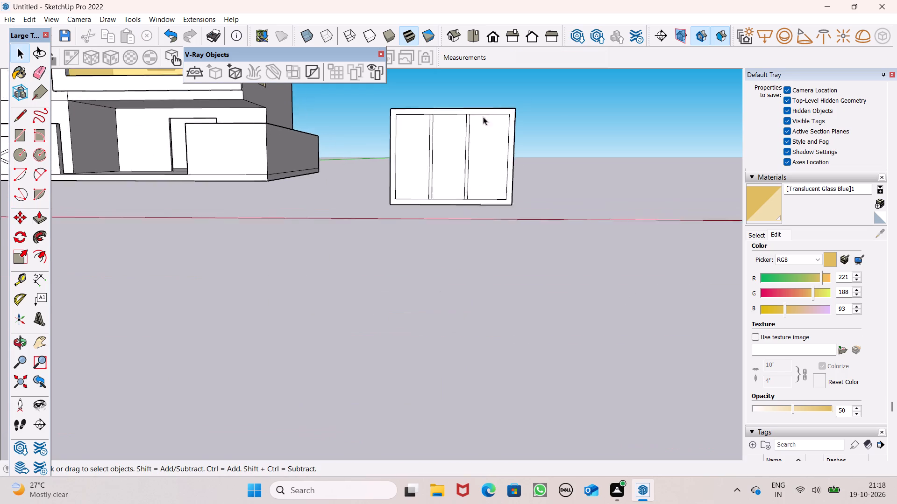
scroll(483, 117, "up", 7)
scroll(484, 95, "down", 3)
scroll(458, 125, "up", 1)
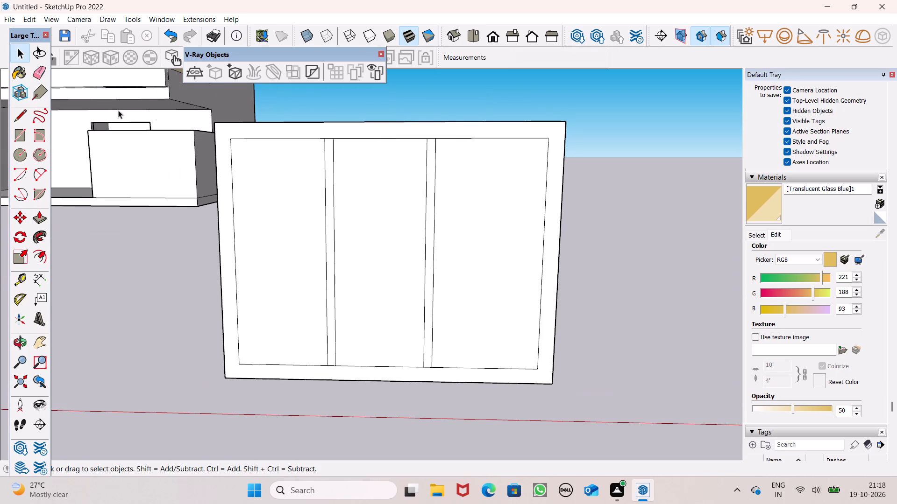
left_click(47, 72)
scroll(292, 140, "up", 5)
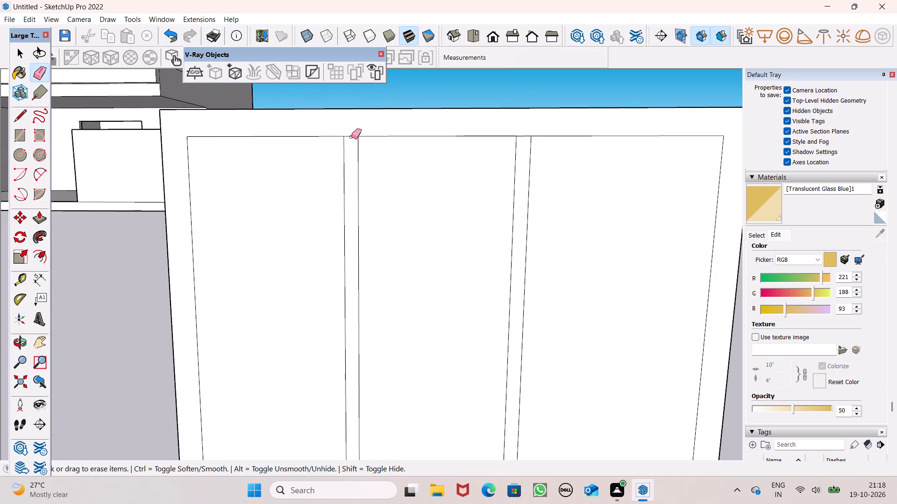
left_click(352, 137)
left_click_drag(525, 130, 524, 137)
scroll(439, 100, "down", 5)
scroll(433, 206, "up", 16)
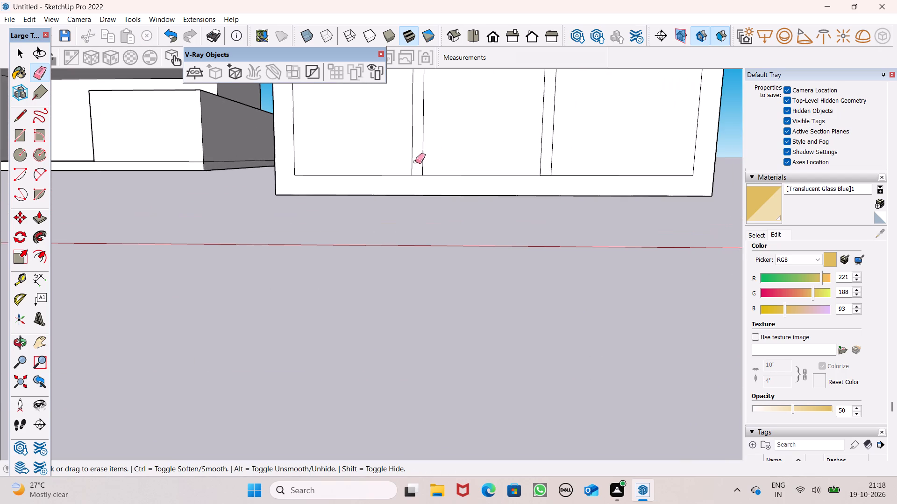
left_click(417, 174)
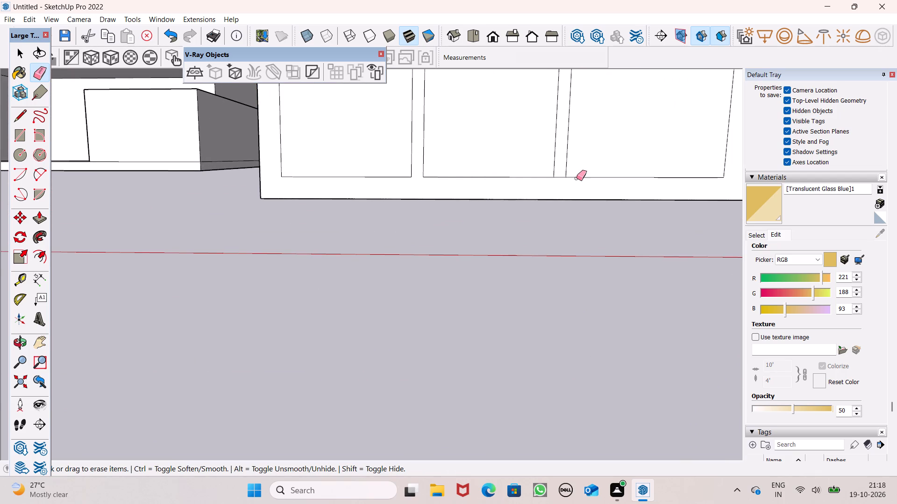
scroll(577, 176, "up", 3)
left_click(555, 177)
scroll(421, 187, "down", 8)
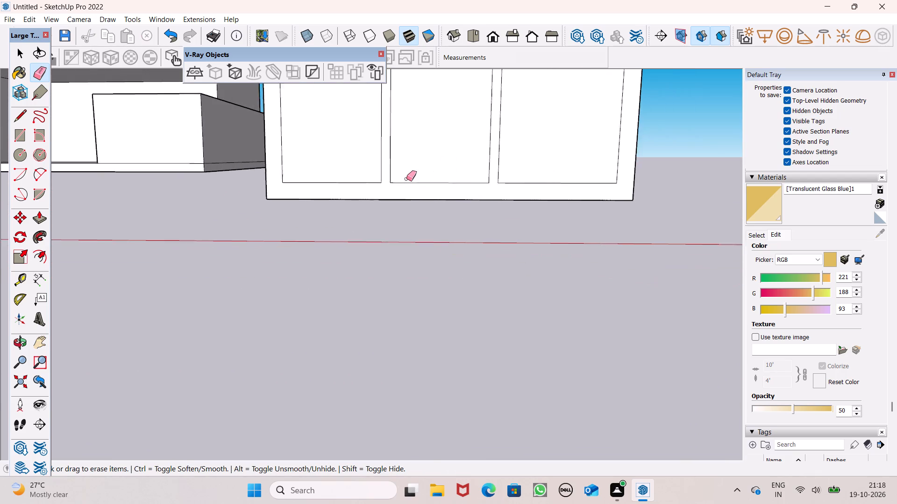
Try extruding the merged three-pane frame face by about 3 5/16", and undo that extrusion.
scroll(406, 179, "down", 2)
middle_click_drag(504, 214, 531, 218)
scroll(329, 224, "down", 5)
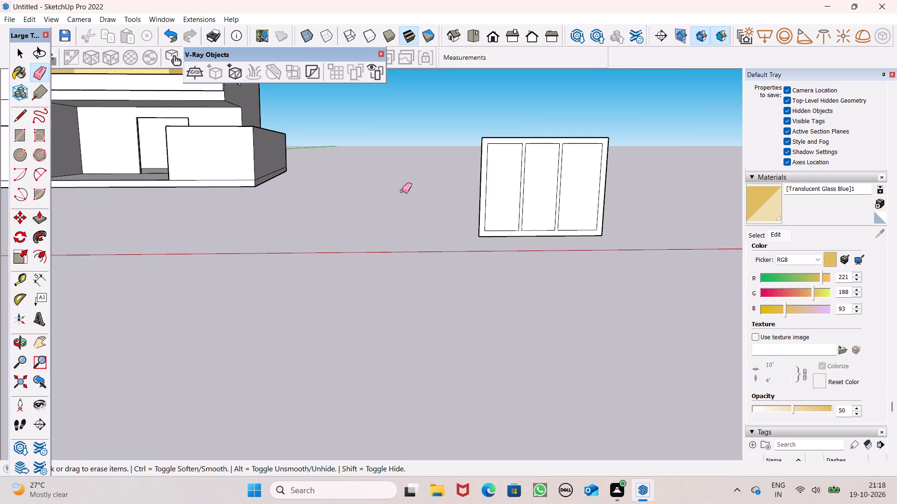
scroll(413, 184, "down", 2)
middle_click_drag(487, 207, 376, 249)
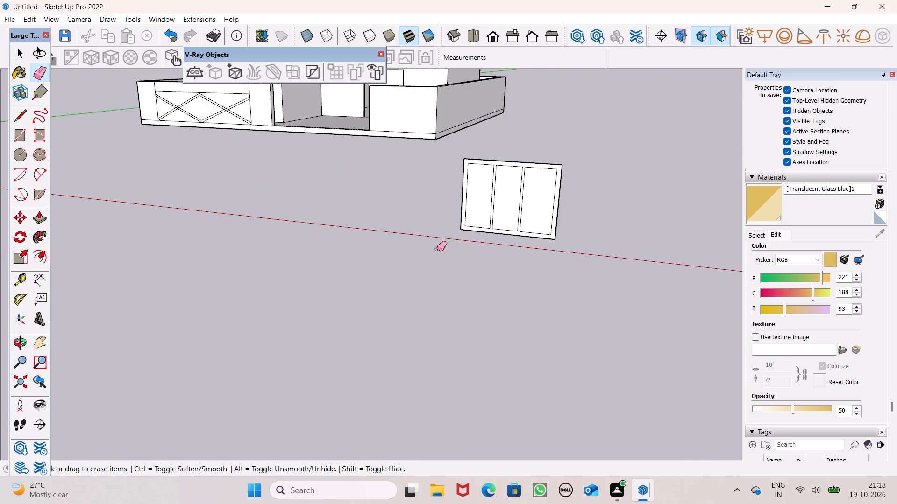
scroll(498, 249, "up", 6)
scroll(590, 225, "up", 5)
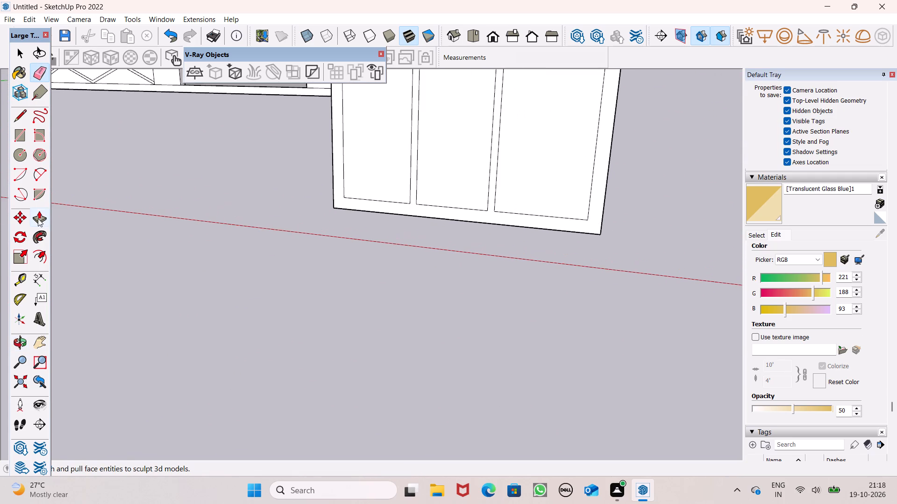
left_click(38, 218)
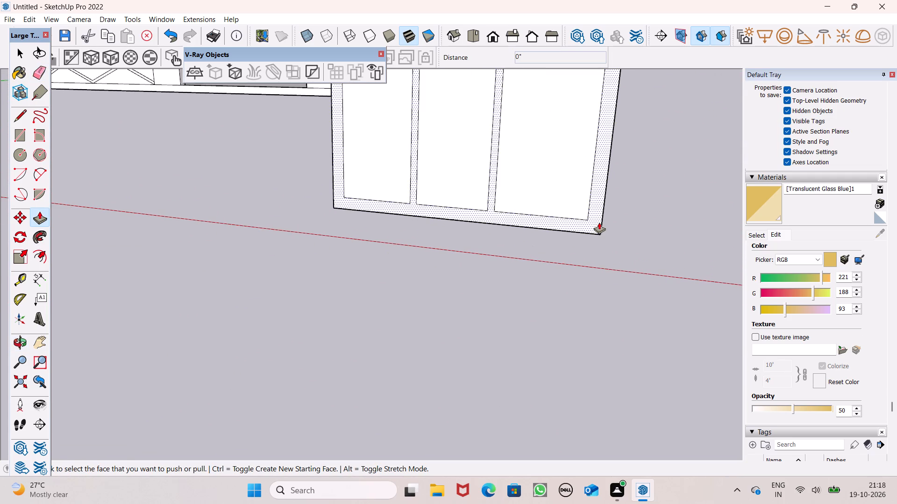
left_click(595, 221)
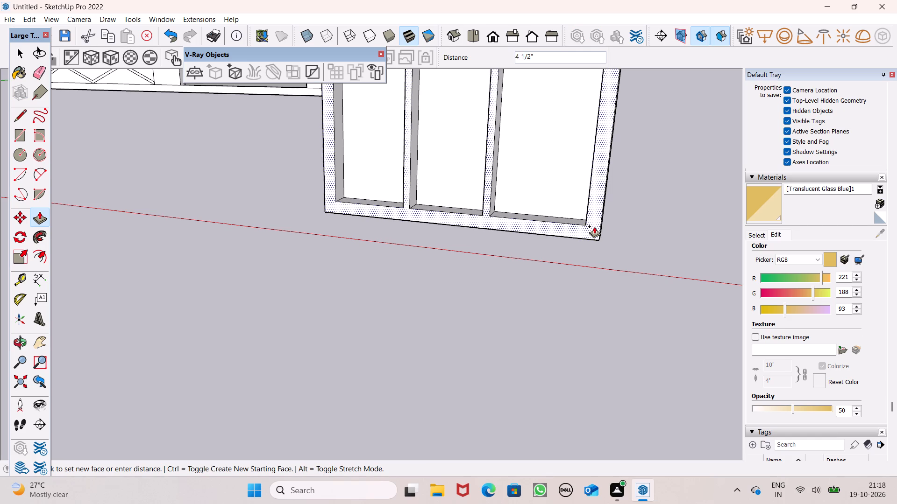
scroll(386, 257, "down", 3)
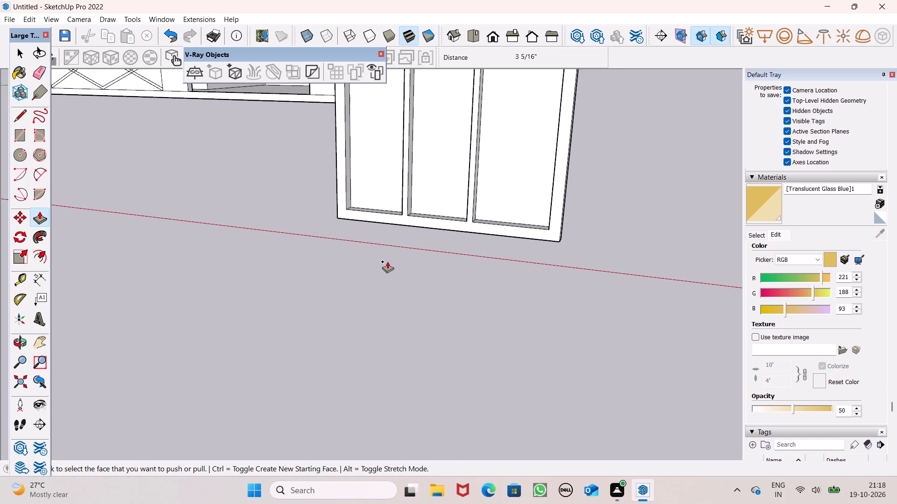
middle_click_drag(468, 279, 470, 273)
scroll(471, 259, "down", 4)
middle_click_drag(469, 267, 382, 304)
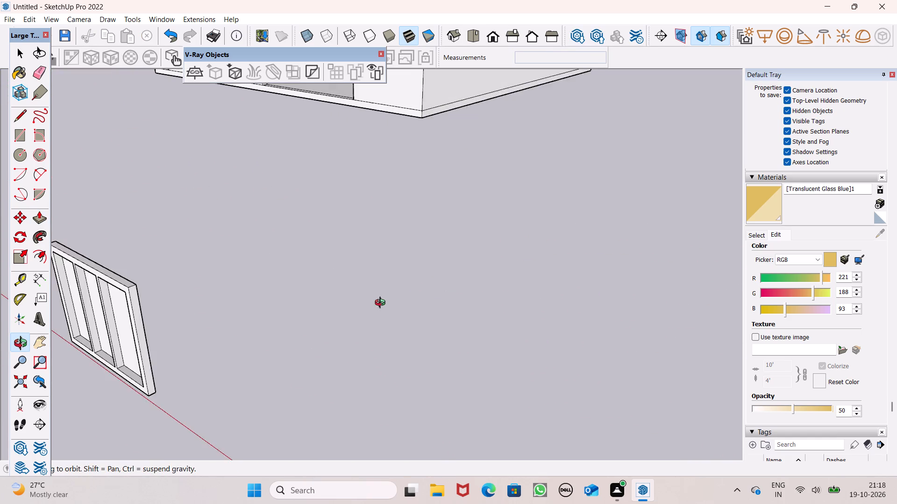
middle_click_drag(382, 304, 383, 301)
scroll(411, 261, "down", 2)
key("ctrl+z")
Extrude the front face of the three-pane frame by about 7/8", leaving the panes recessed.
scroll(163, 344, "up", 3)
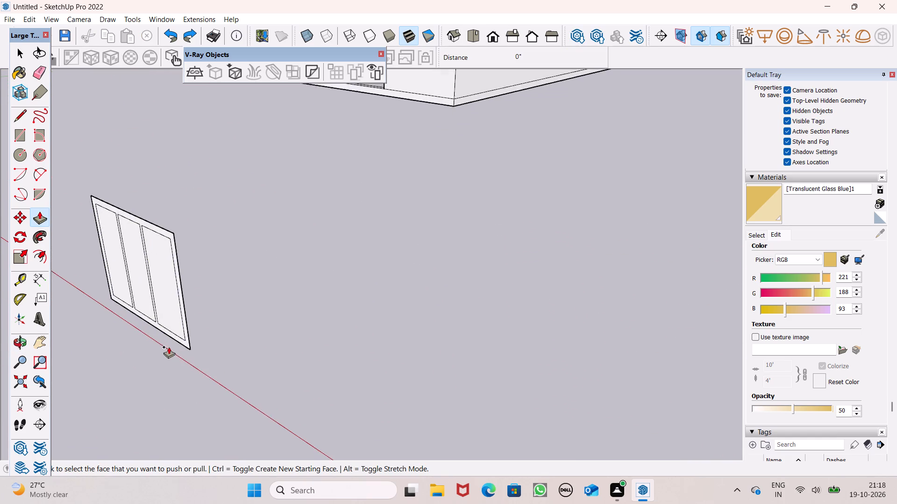
scroll(169, 347, "up", 7)
left_click(191, 341)
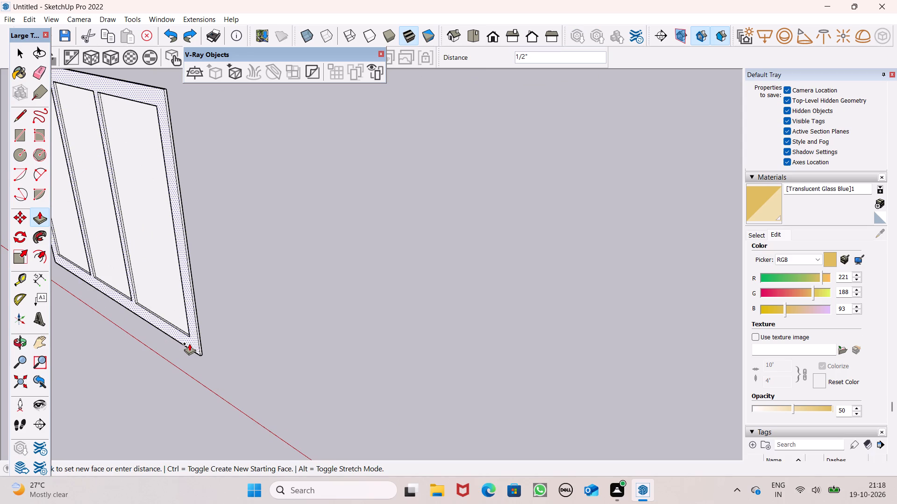
scroll(227, 286, "down", 4)
middle_click_drag(259, 311, 0, 345)
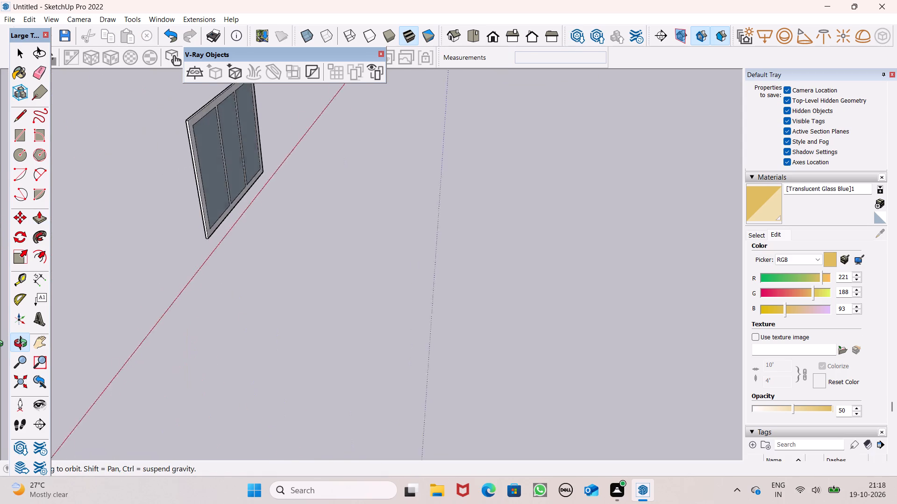
middle_click_drag(0, 345, 0, 316)
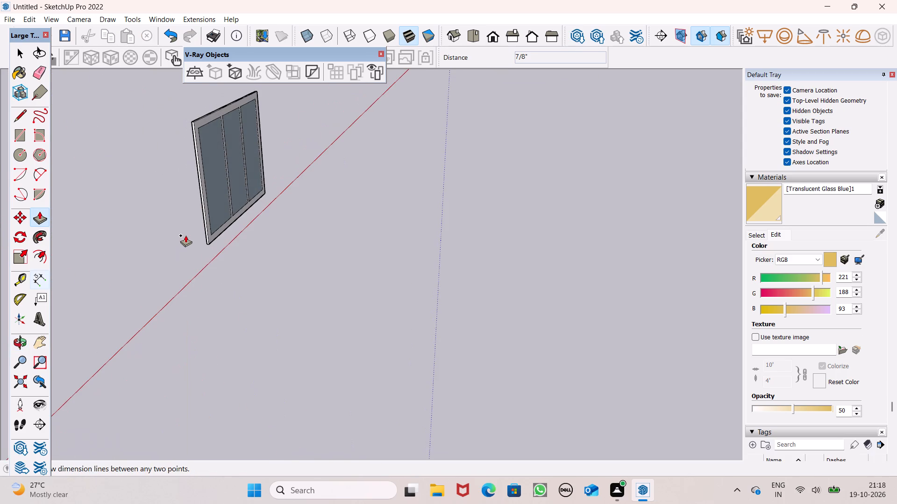
Extrude the frame's back face outward by about 2" so the panes sit inside the frame's depth.
scroll(212, 245, "up", 1)
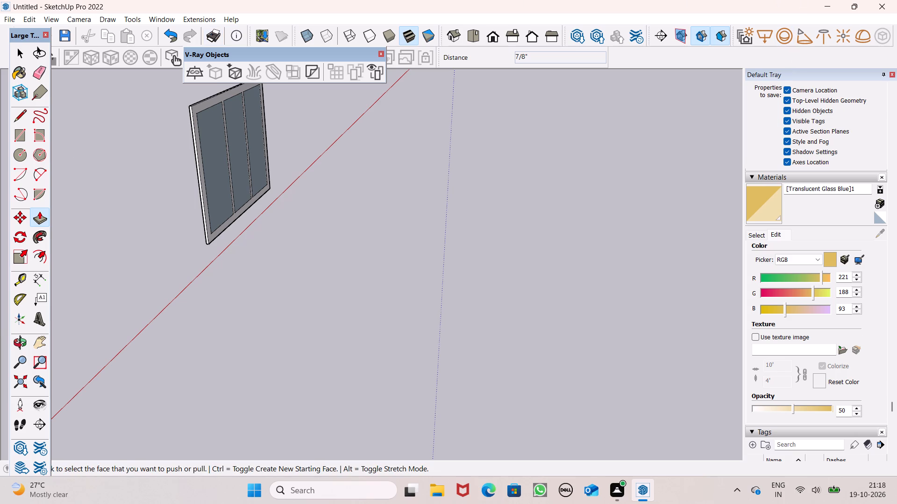
scroll(233, 215, "up", 7)
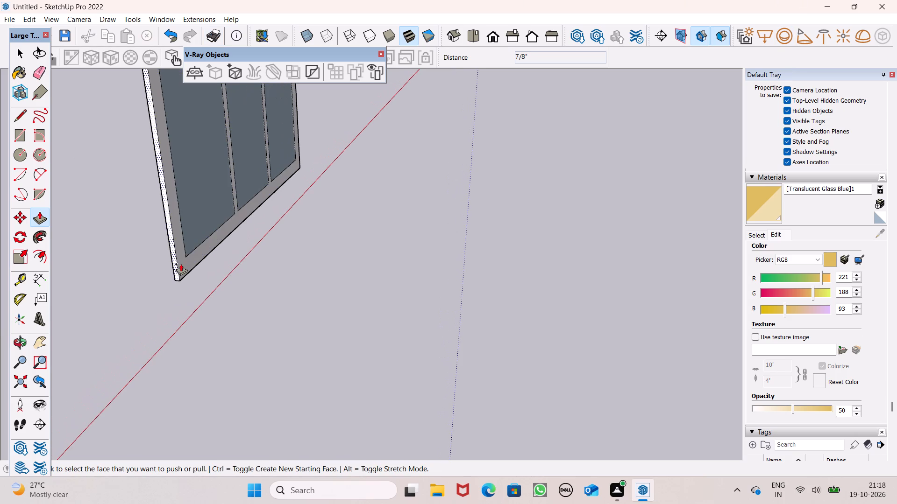
scroll(180, 265, "up", 2)
left_click_drag(180, 266, 192, 272)
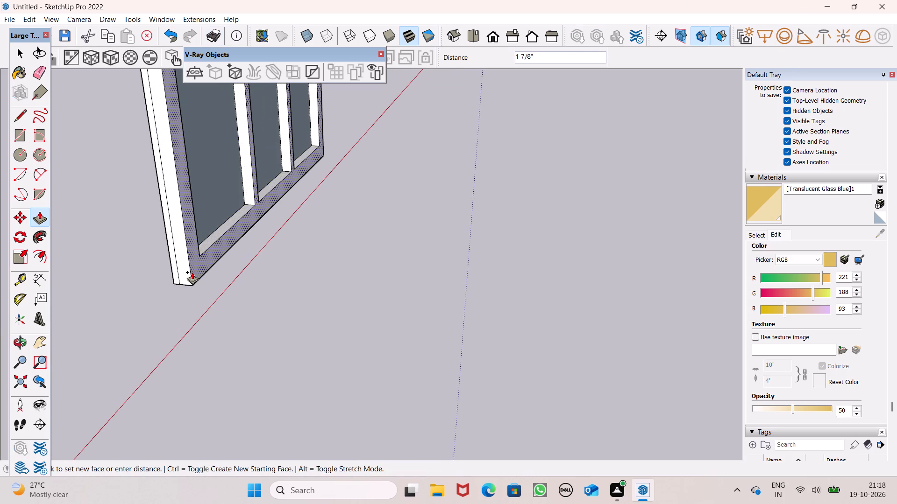
left_click_drag(192, 272, 196, 277)
key("space")
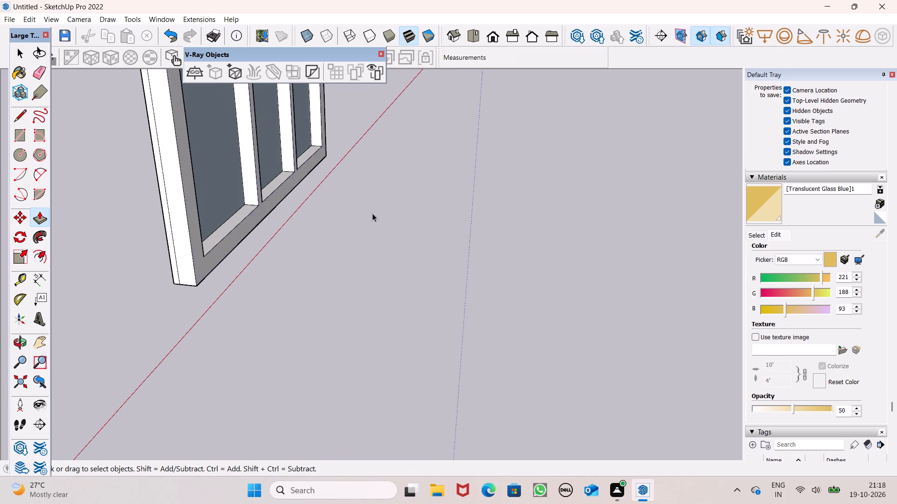
Paint the three window panes with the gold [Translucent Glass Blue]1 material.
scroll(374, 196, "down", 6)
middle_click_drag(330, 327, 701, 333)
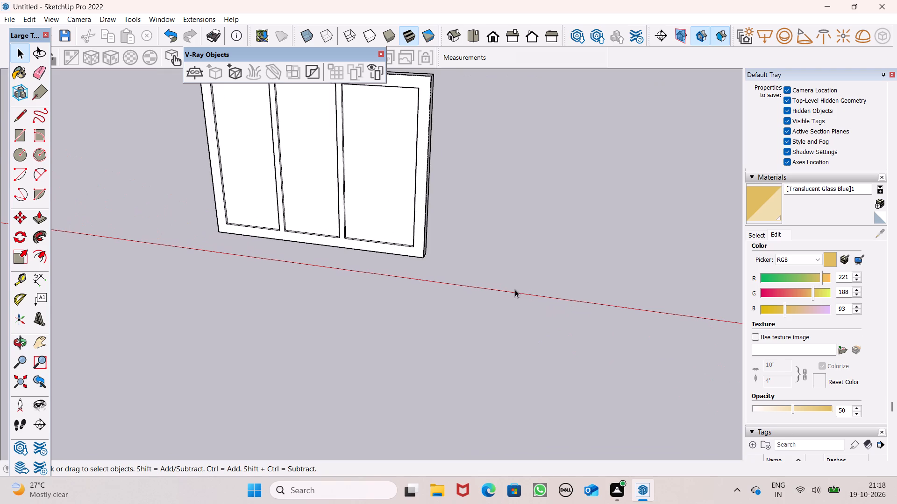
scroll(513, 291, "down", 1)
left_click(769, 210)
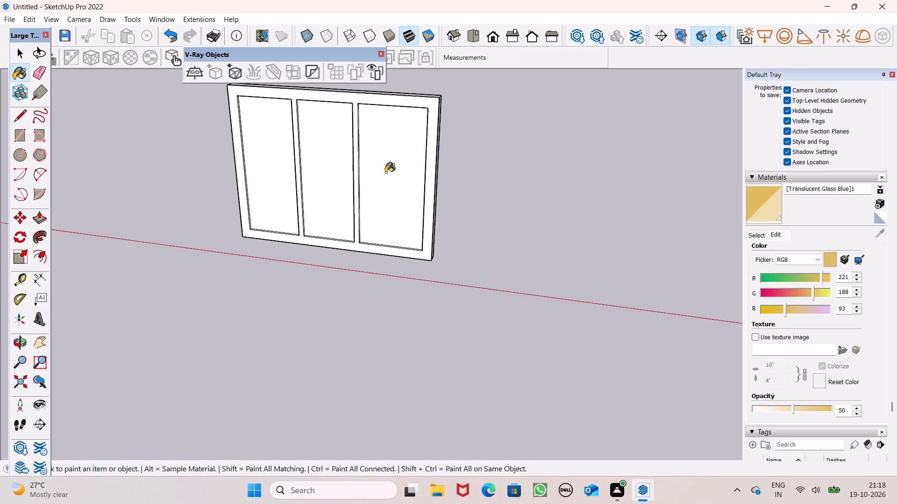
left_click(385, 173)
left_click(344, 180)
left_click(284, 180)
Pick dark brown Color B08 from the Colors collection and paint the window frame's front face with it.
middle_click_drag(456, 213, 580, 130)
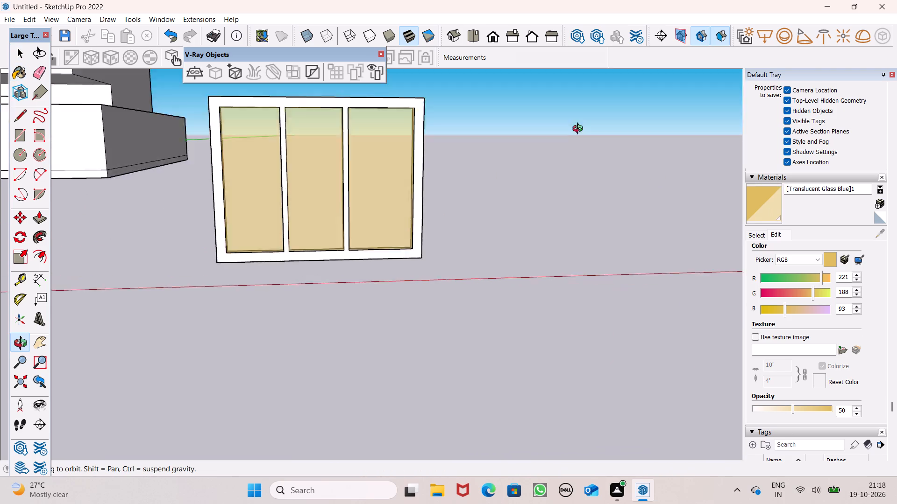
middle_click_drag(580, 130, 539, 189)
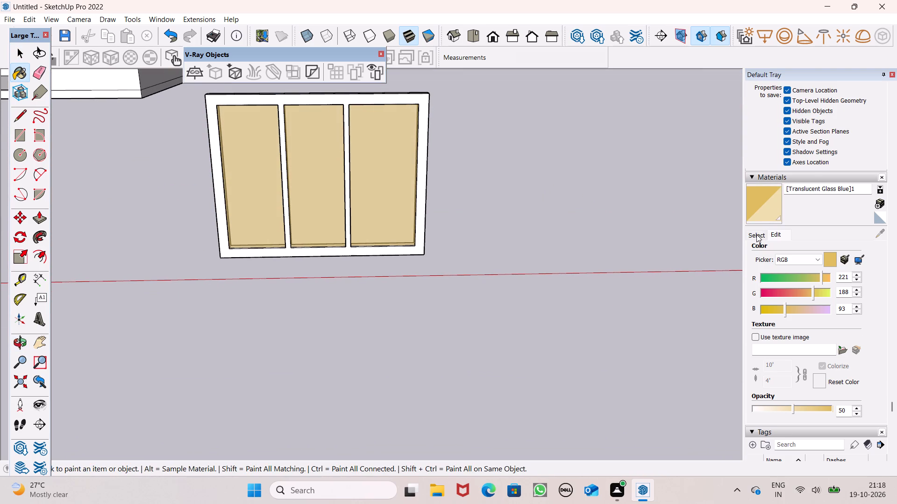
left_click(756, 234)
left_click(842, 256)
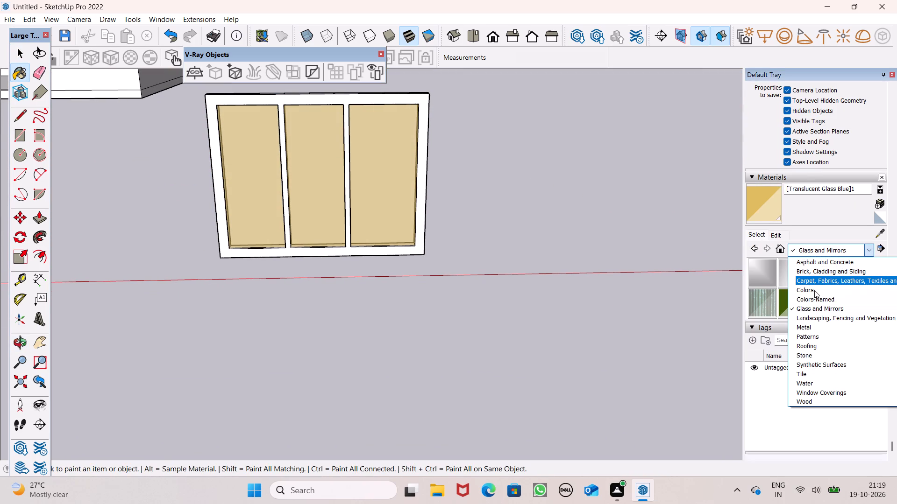
left_click(814, 290)
scroll(856, 292, "down", 3)
scroll(856, 292, "up", 1)
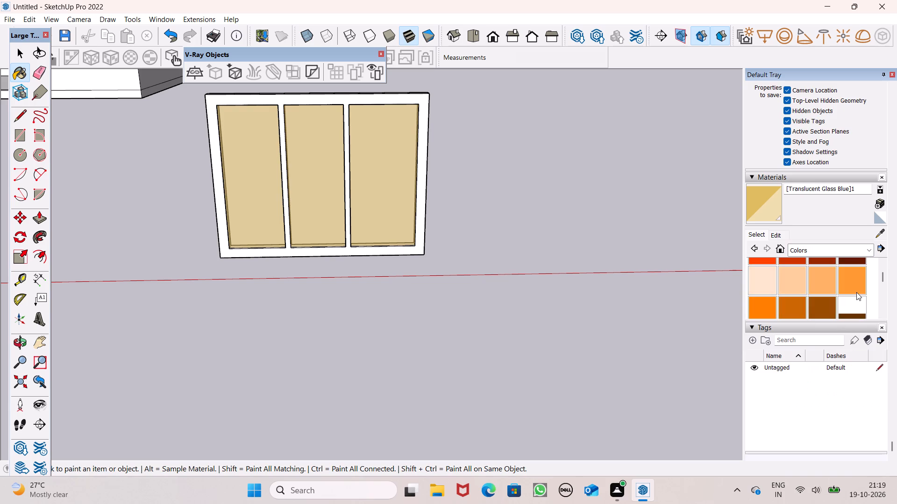
scroll(856, 292, "up", 1)
scroll(855, 296, "down", 1)
scroll(853, 290, "up", 1)
left_click(849, 305)
scroll(304, 229, "up", 5)
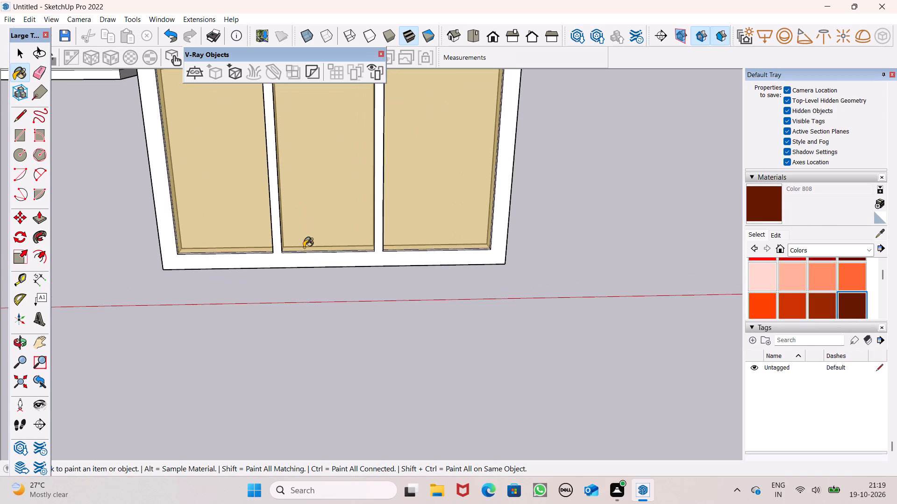
scroll(268, 268, "up", 5)
left_click(295, 249)
Paint both strips of the frame's outer side with the dark brown Color B08.
middle_click_drag(352, 262, 0, 306)
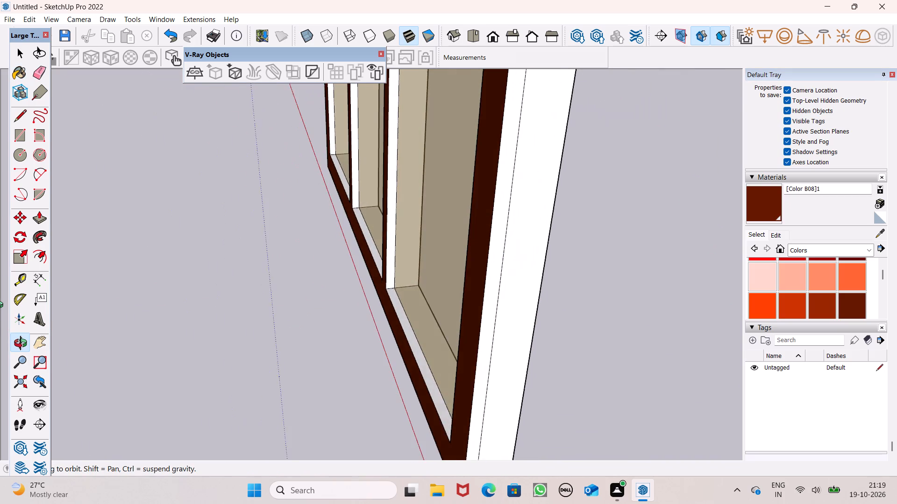
middle_click_drag(0, 306, 0, 325)
left_click(497, 326)
left_click(511, 314)
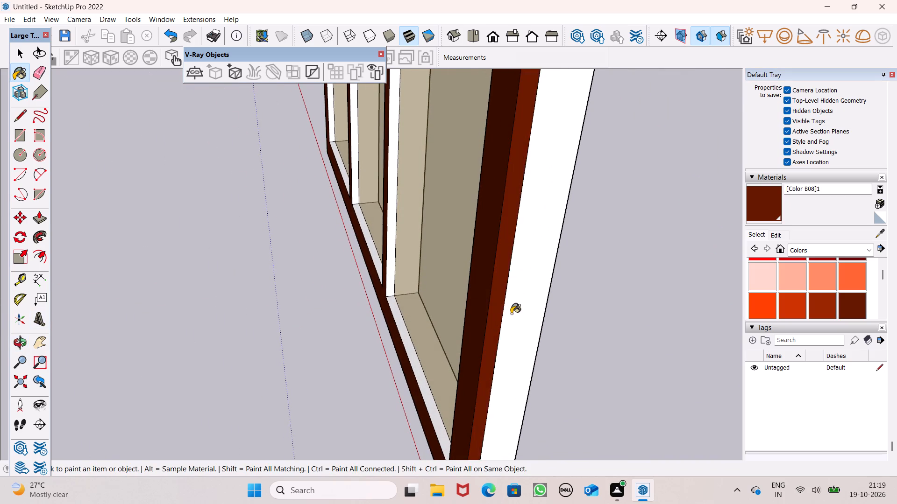
Paint the frame's unpainted back face, plus the bottom and mullion-side reveals of its first two openings, with dark brown Color B08.
scroll(488, 279, "down", 3)
scroll(356, 344, "up", 2)
middle_click_drag(400, 323, 261, 327)
scroll(261, 327, "up", 1)
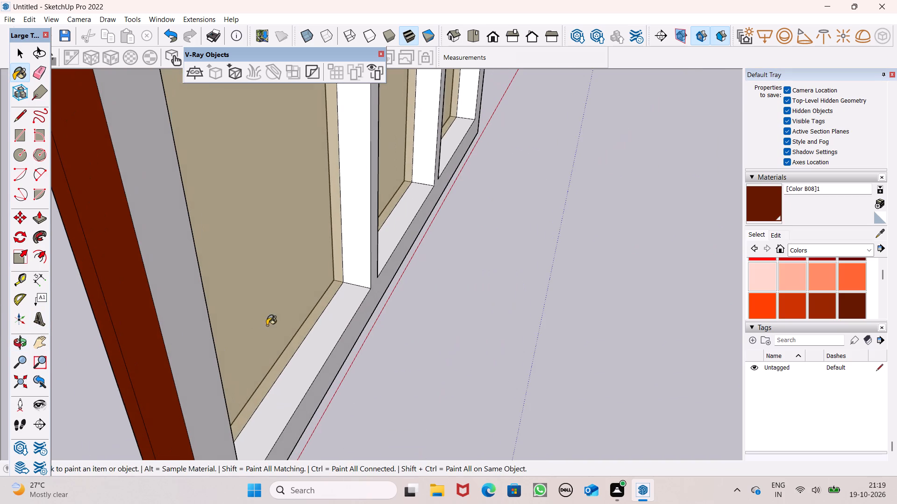
scroll(342, 353, "up", 3)
left_click(331, 344)
left_click(329, 327)
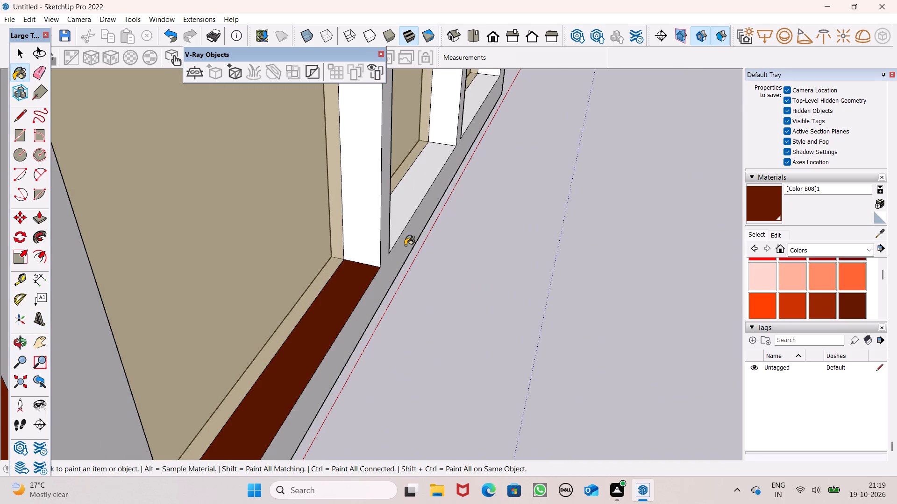
left_click(405, 245)
left_click(393, 224)
left_click(374, 219)
scroll(404, 235, "down", 5)
middle_click_drag(399, 256, 383, 273)
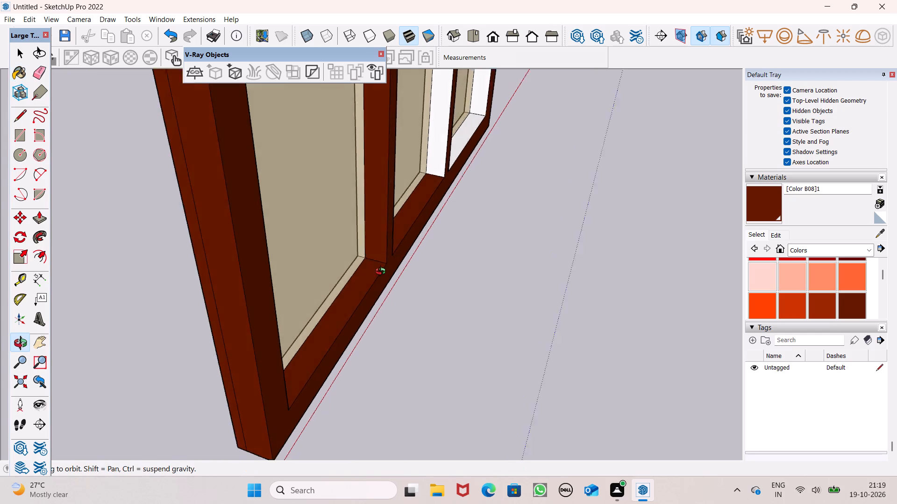
middle_click_drag(383, 273, 2, 344)
scroll(152, 224, "up", 3)
left_click(143, 130)
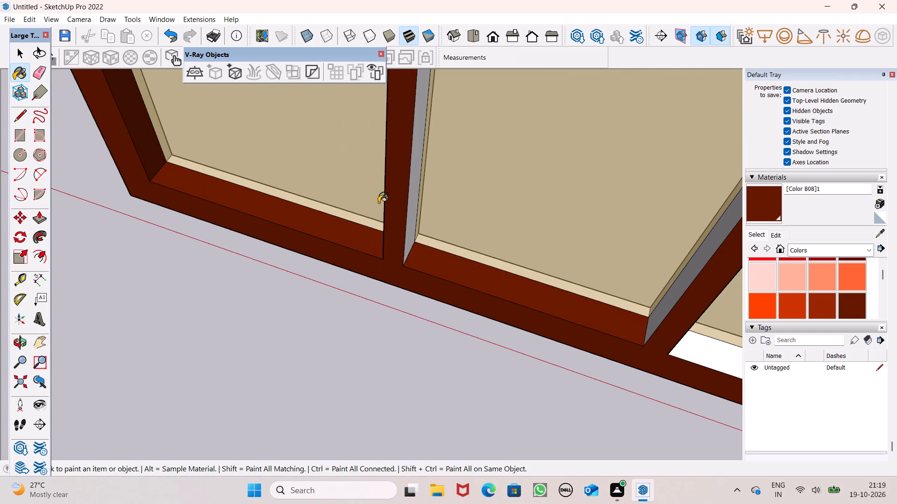
left_click(410, 216)
Paint the third opening's bottom and side reveals and the remaining mullion side on the frame's back with Color B08.
scroll(204, 277, "down", 6)
scroll(481, 324, "up", 1)
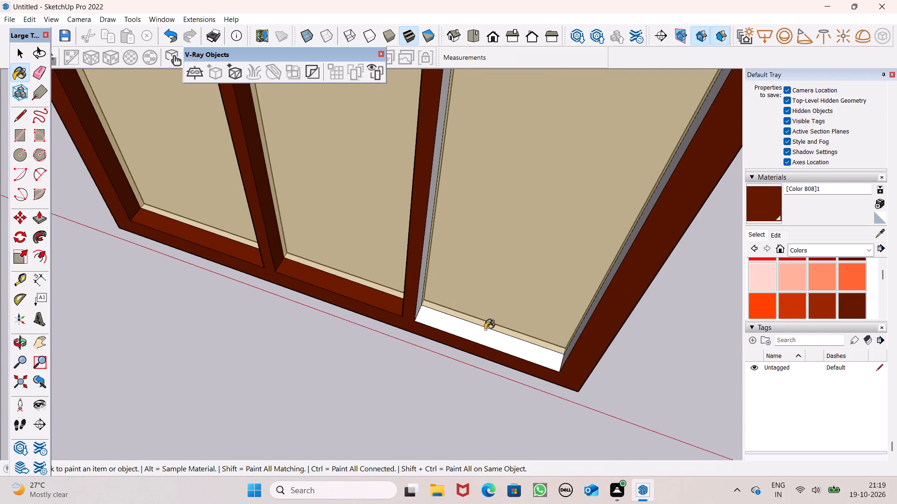
scroll(486, 335, "up", 4)
left_click(470, 337)
left_click(382, 274)
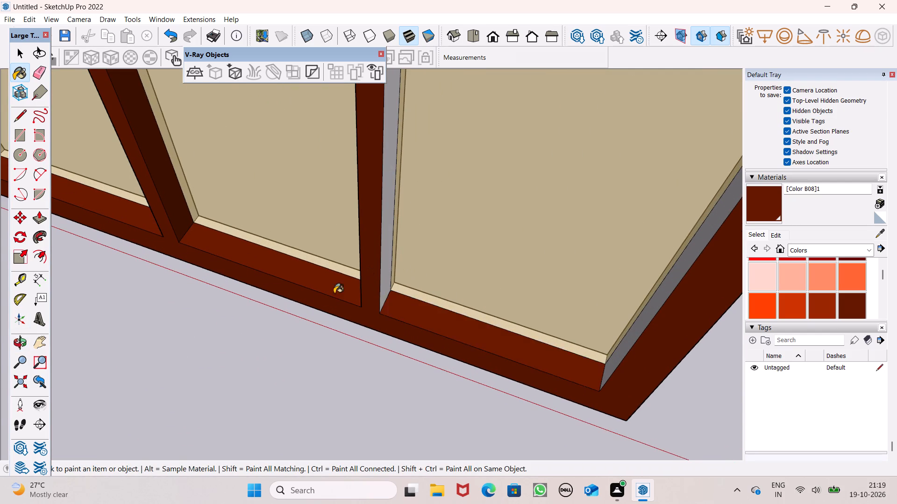
middle_click_drag(321, 306, 622, 213)
left_click(408, 203)
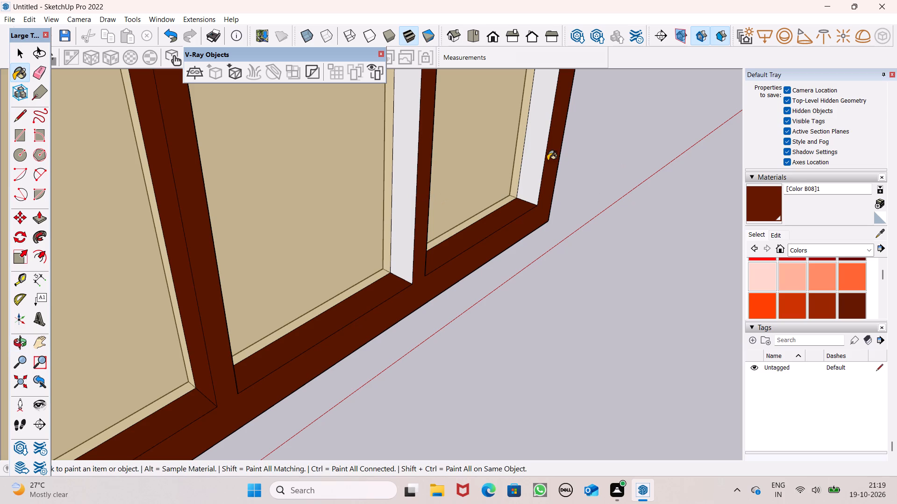
left_click(537, 159)
Paint the top reveals of all three openings on the frame's back with dark brown Color B08.
scroll(522, 230, "down", 4)
middle_click_drag(520, 248, 241, 249)
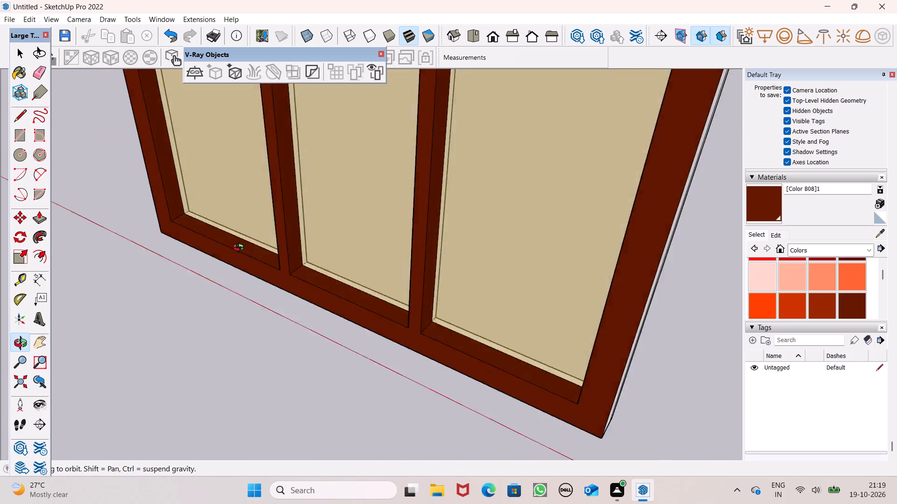
middle_click_drag(241, 249, 319, 225)
scroll(315, 229, "up", 1)
scroll(414, 312, "down", 12)
middle_click_drag(445, 263, 505, 0)
scroll(429, 161, "up", 7)
scroll(365, 185, "up", 6)
scroll(417, 171, "up", 3)
left_click(417, 171)
left_click(365, 168)
scroll(122, 129, "down", 5)
scroll(543, 185, "up", 2)
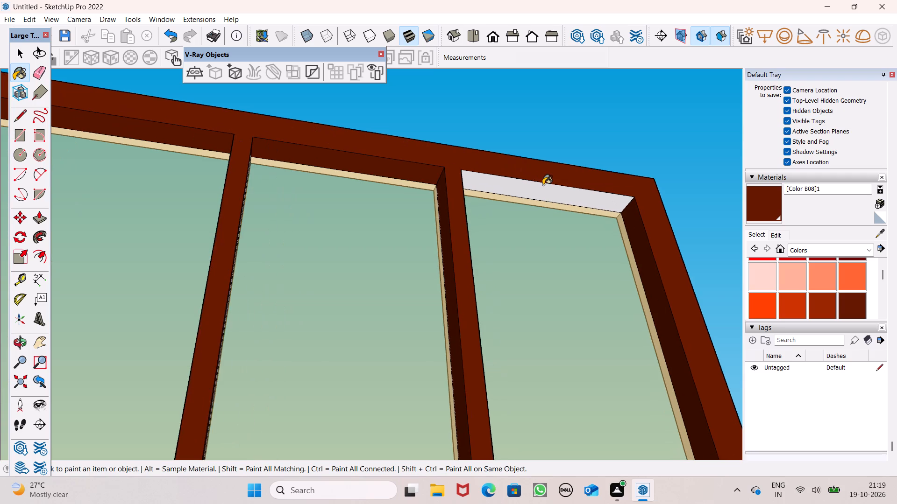
scroll(543, 185, "up", 1)
left_click(543, 185)
Paint both strips of the window frame's underside with dark brown Color B08.
scroll(535, 170, "down", 14)
scroll(442, 328, "up", 2)
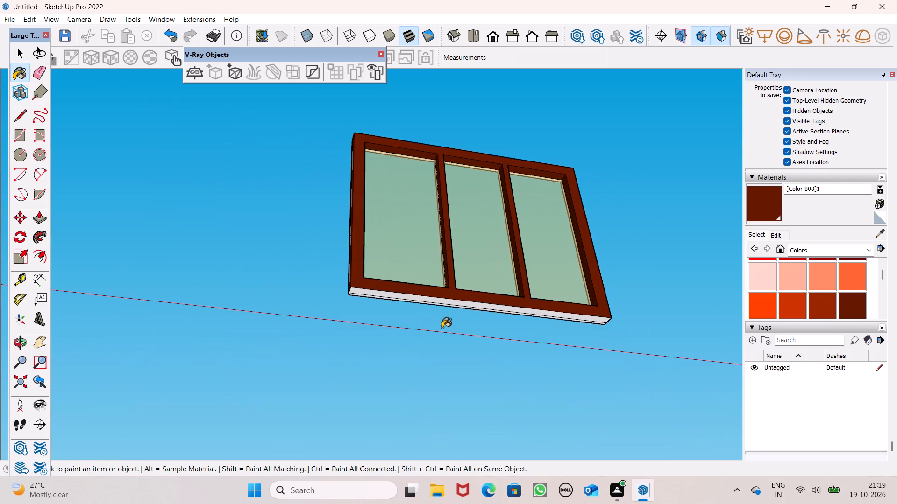
scroll(442, 328, "up", 5)
middle_click(441, 327)
middle_click_drag(431, 295, 440, 242)
scroll(333, 250, "up", 4)
left_click(330, 240)
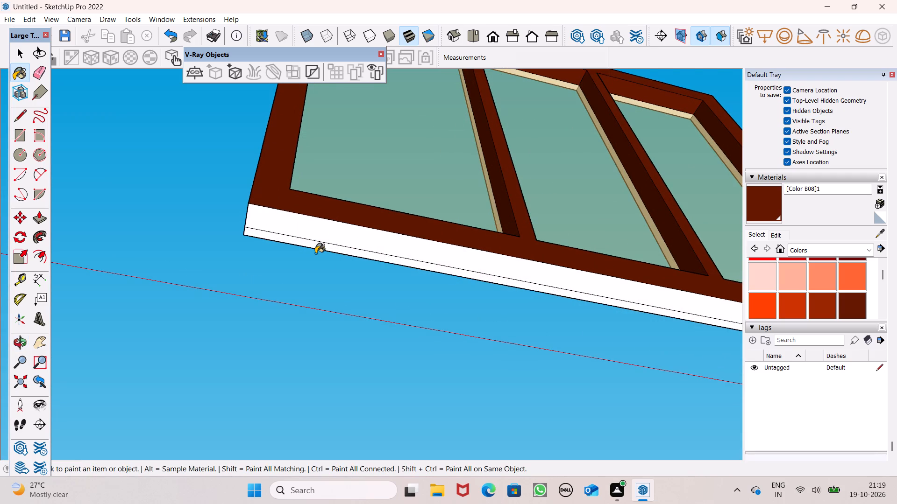
left_click(315, 246)
On the frame's front, paint the end opening's bottom and mullion-side reveals and the middle opening's bottom reveal with Color B08.
scroll(302, 220, "down", 6)
middle_click_drag(305, 235, 771, 361)
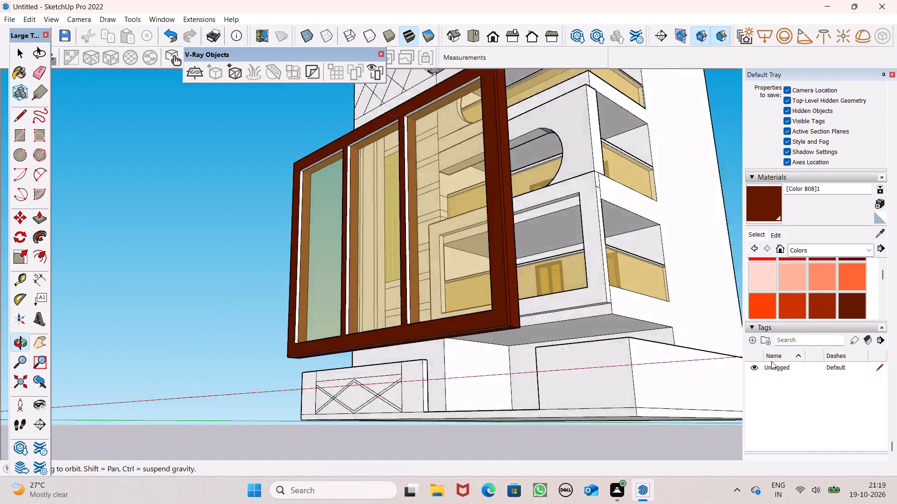
middle_click_drag(771, 361, 800, 369)
scroll(307, 218, "up", 1)
scroll(410, 209, "down", 2)
middle_click_drag(425, 213, 462, 441)
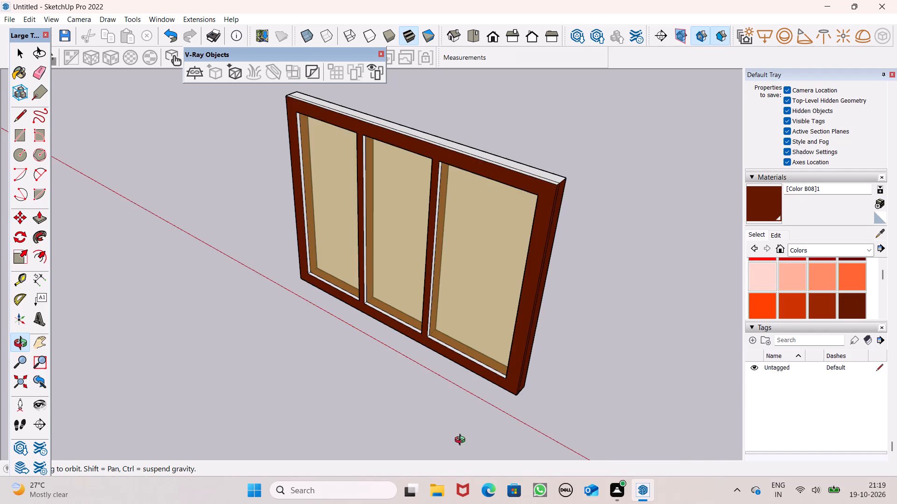
middle_click_drag(462, 441, 447, 436)
scroll(447, 399, "up", 7)
scroll(437, 323, "up", 6)
scroll(356, 270, "up", 4)
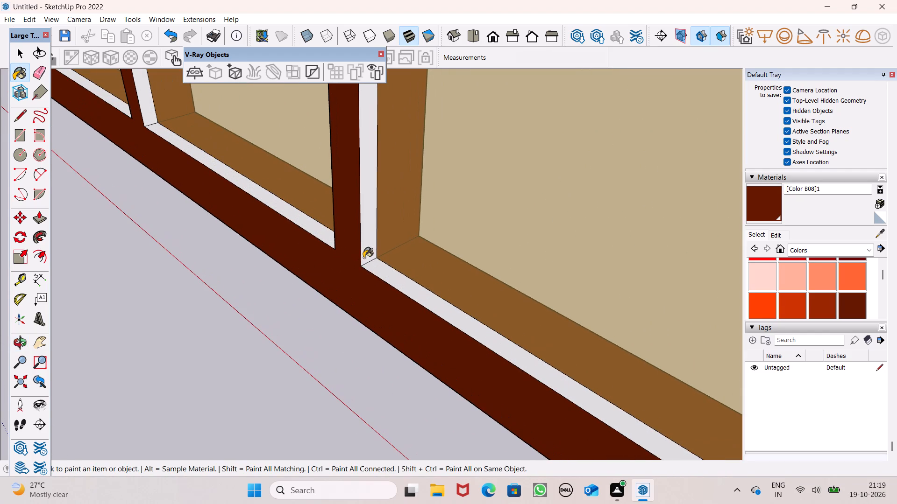
left_click(363, 256)
left_click(369, 267)
left_click(298, 219)
Paint the far opening's outer side and bottom reveals and the middle opening's white mullion side with Color B08.
scroll(769, 480, "down", 5)
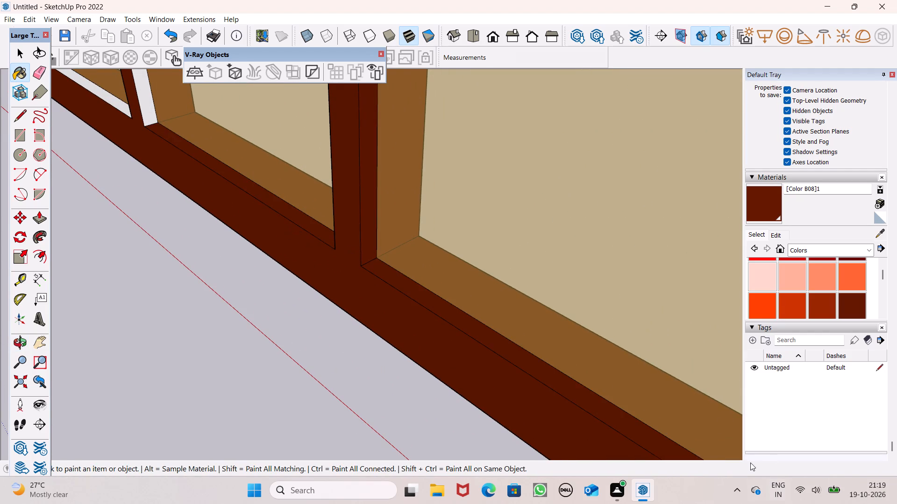
scroll(693, 413, "down", 2)
scroll(79, 22, "down", 5)
scroll(234, 169, "down", 12)
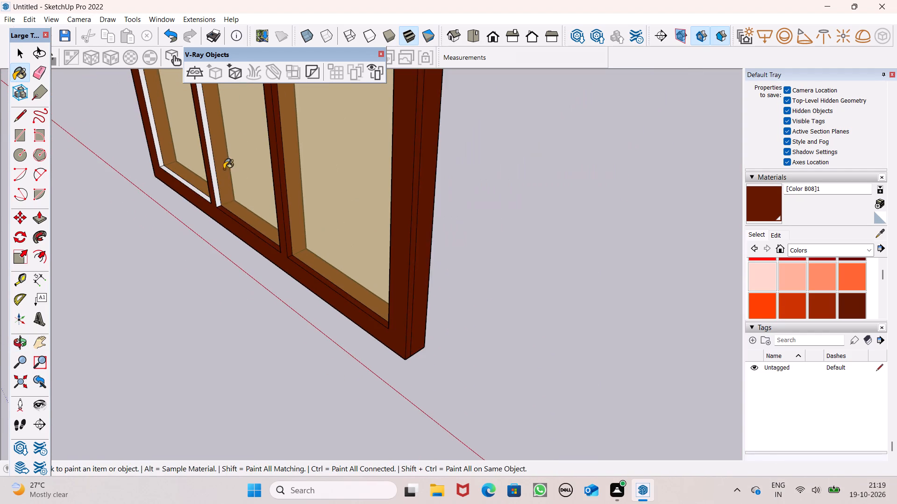
scroll(224, 204, "down", 5)
scroll(218, 202, "up", 7)
scroll(177, 176, "up", 10)
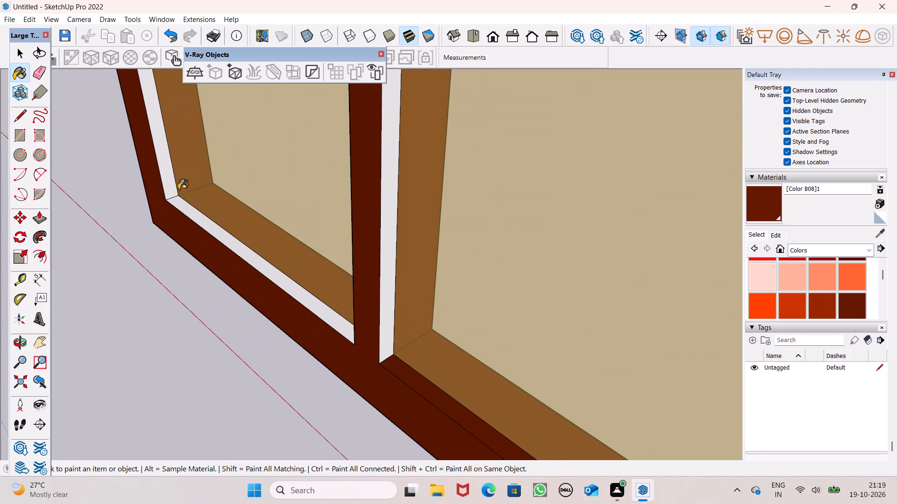
left_click(166, 182)
left_click(177, 209)
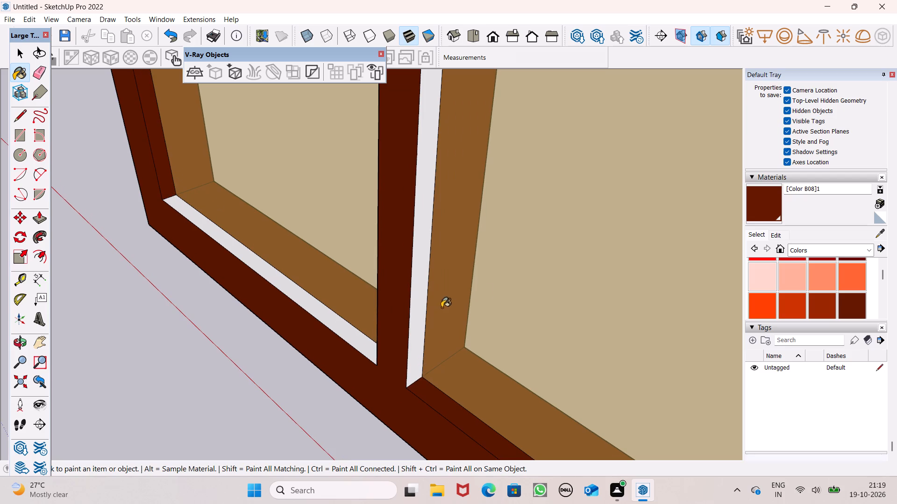
left_click(418, 319)
Paint both strips along the top of the window frame with dark brown Color B08.
scroll(304, 306, "down", 6)
scroll(286, 266, "down", 11)
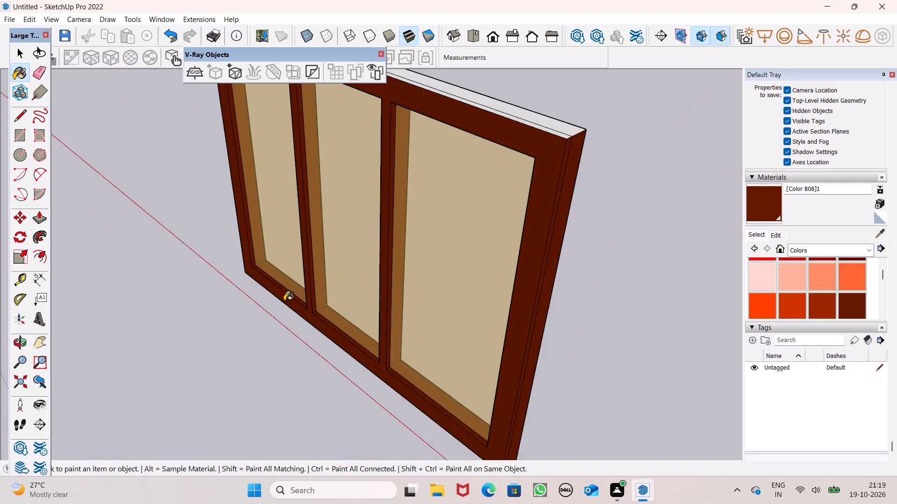
scroll(305, 268, "down", 4)
scroll(414, 213, "up", 10)
left_click(394, 218)
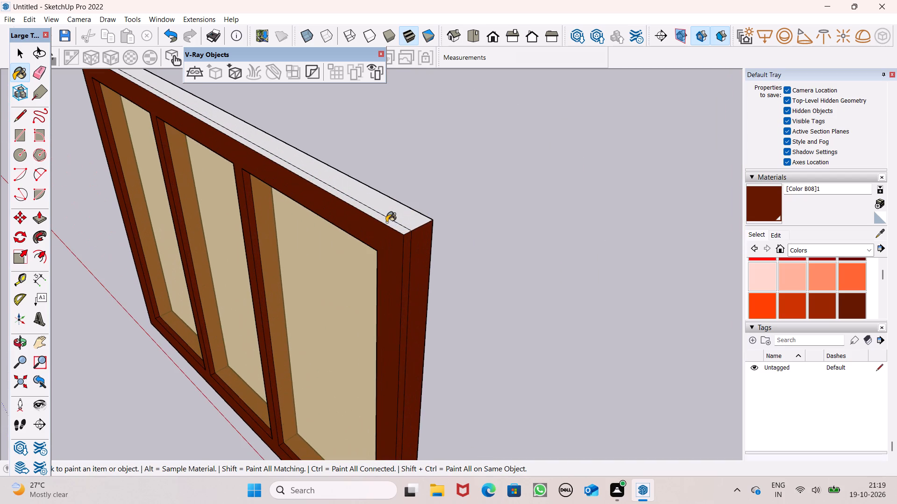
left_click(386, 224)
Paint the top reveals of all three openings on the frame's front with dark brown Color B08.
scroll(454, 212, "down", 5)
middle_click_drag(368, 240, 511, 0)
scroll(415, 131, "up", 1)
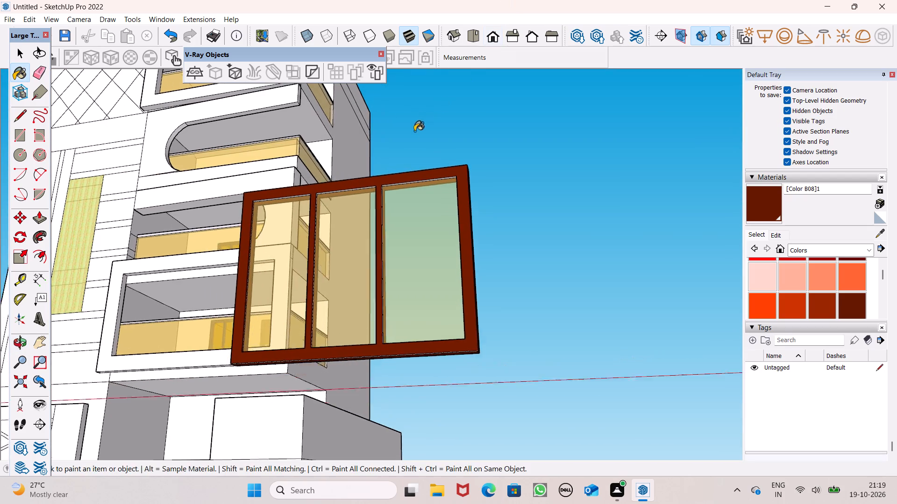
scroll(414, 131, "up", 3)
middle_click_drag(243, 207, 292, 123)
scroll(310, 175, "up", 6)
scroll(308, 224, "up", 6)
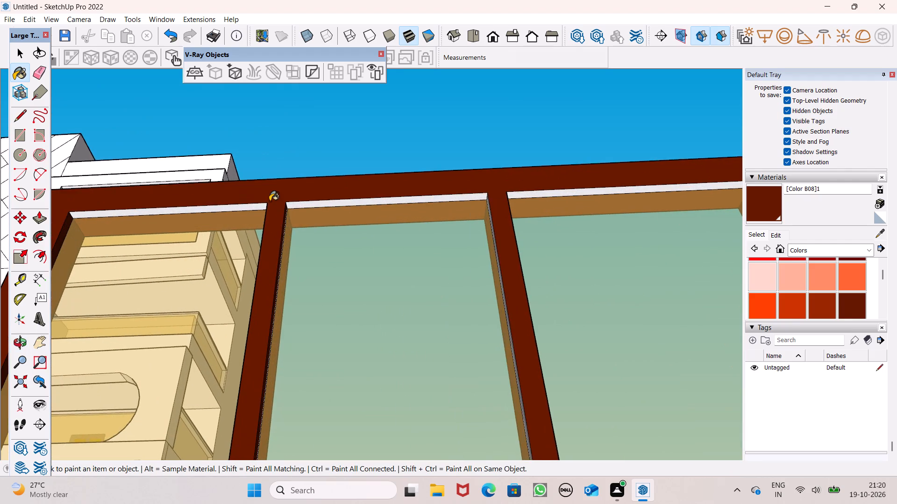
scroll(269, 201, "up", 4)
left_click_drag(245, 208, 251, 212)
left_click(317, 208)
scroll(194, 177, "down", 6)
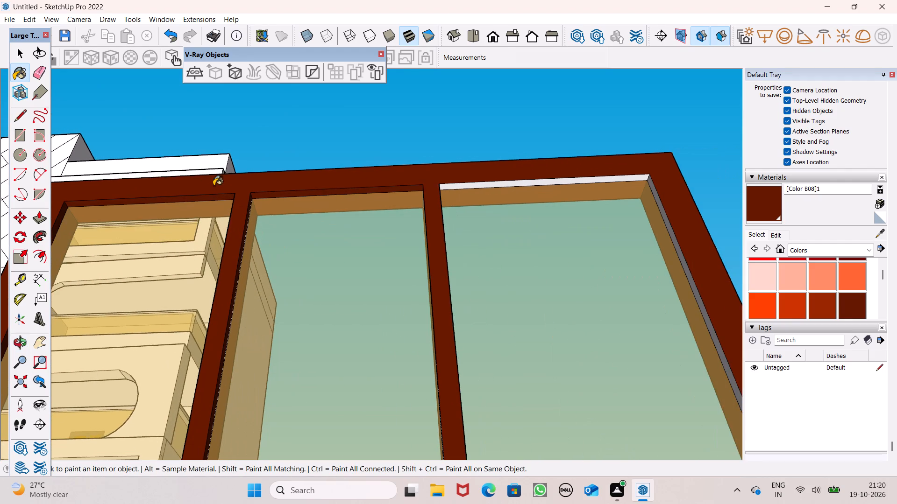
left_click(472, 183)
Paint the remaining outer side reveal of the end opening on the frame's front with Color B08.
scroll(733, 188, "up", 5)
scroll(702, 198, "down", 5)
middle_click_drag(669, 217, 744, 216)
scroll(551, 275, "up", 4)
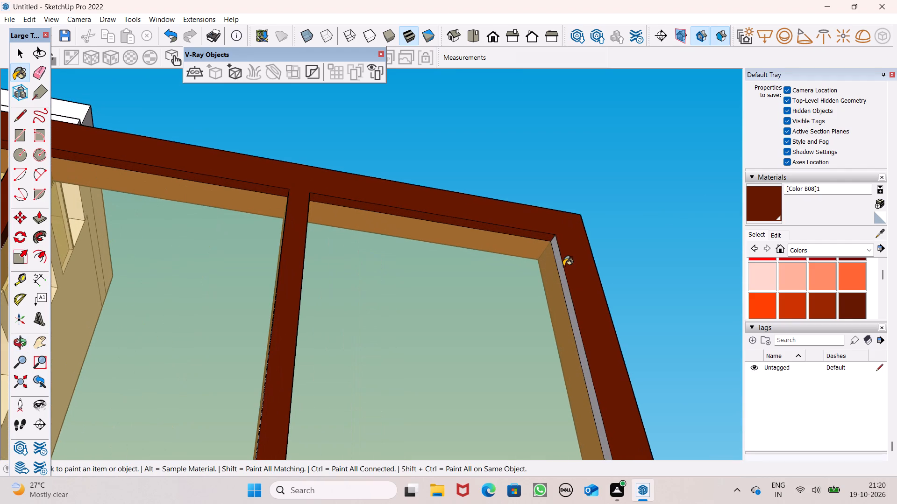
left_click(562, 268)
Paint both strips of the frame's remaining white outer side with dark brown Color B08.
scroll(604, 141, "down", 8)
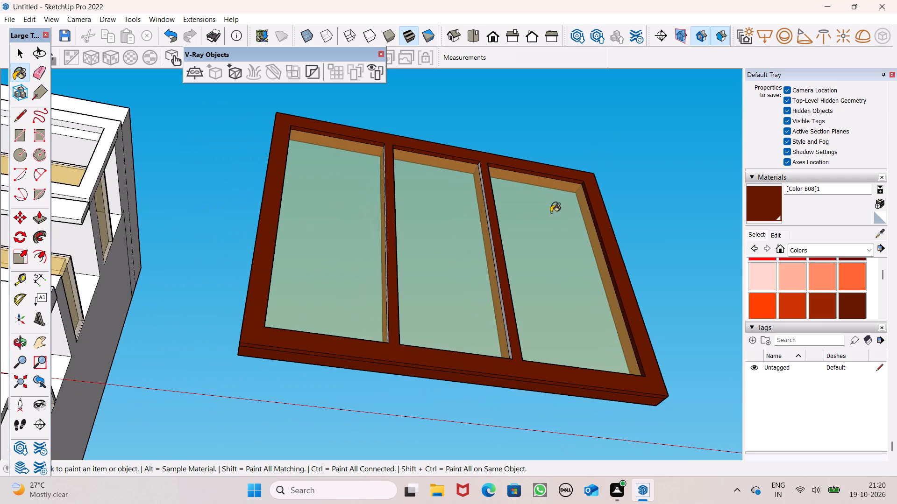
middle_click_drag(505, 252, 623, 402)
scroll(240, 406, "up", 3)
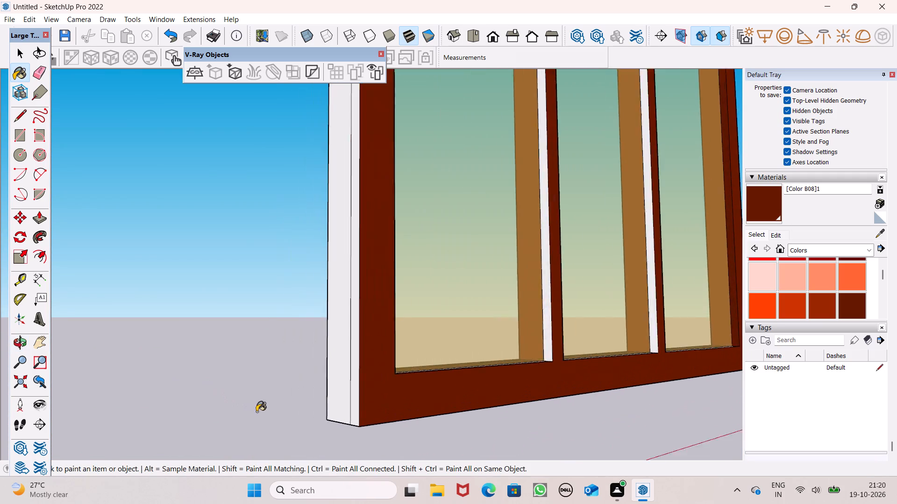
scroll(256, 412, "up", 2)
left_click(370, 399)
left_click(354, 397)
Paint the two remaining white mullion sides with dark brown Color B08.
scroll(391, 364, "down", 5)
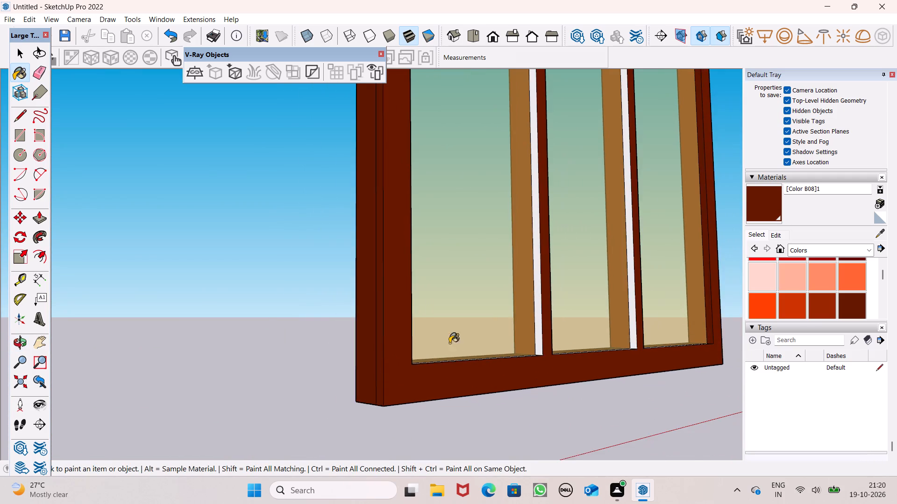
scroll(488, 337, "up", 4)
left_click(553, 336)
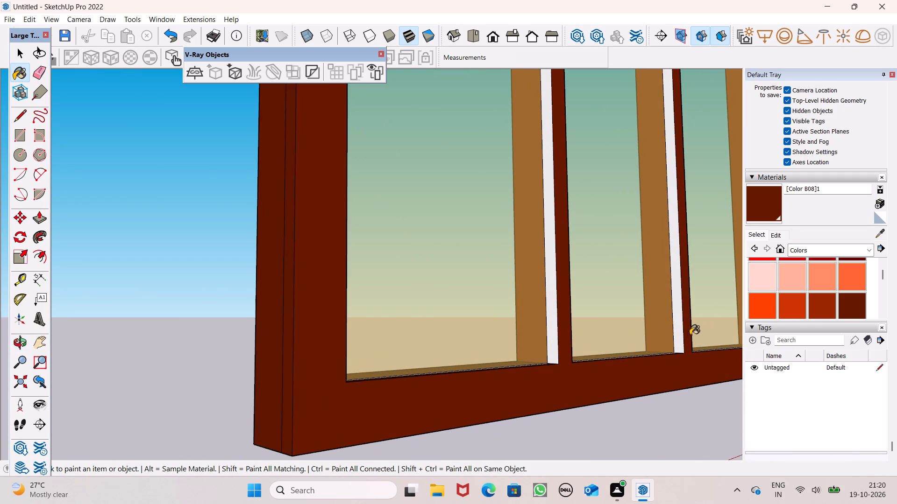
left_click(682, 338)
Darken the frame's [Color B08]1 material by setting its red value to 78.
scroll(484, 242, "down", 6)
middle_click_drag(448, 307, 227, 503)
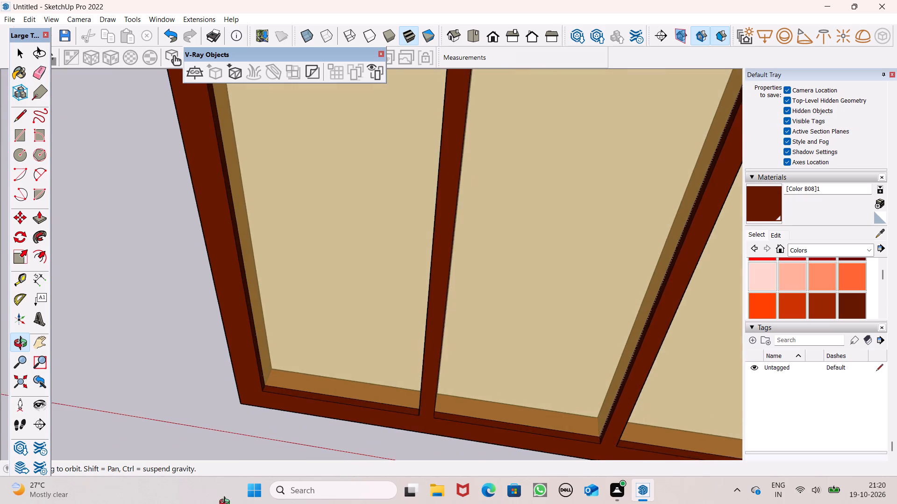
middle_click_drag(227, 503, 245, 268)
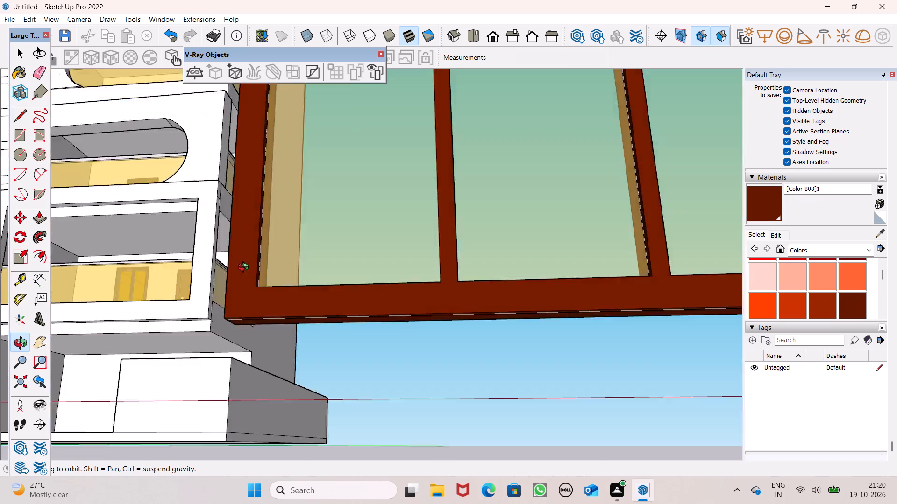
middle_click_drag(245, 268, 228, 364)
scroll(221, 323, "down", 10)
key("space")
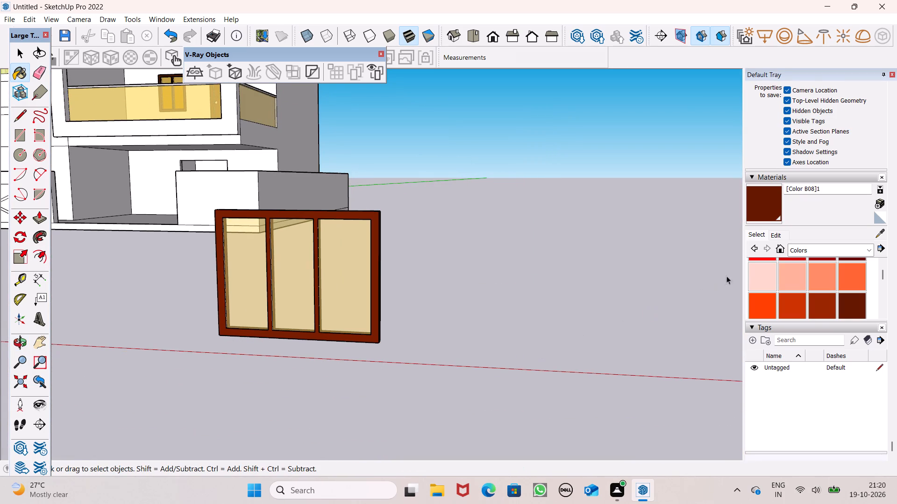
left_click(778, 236)
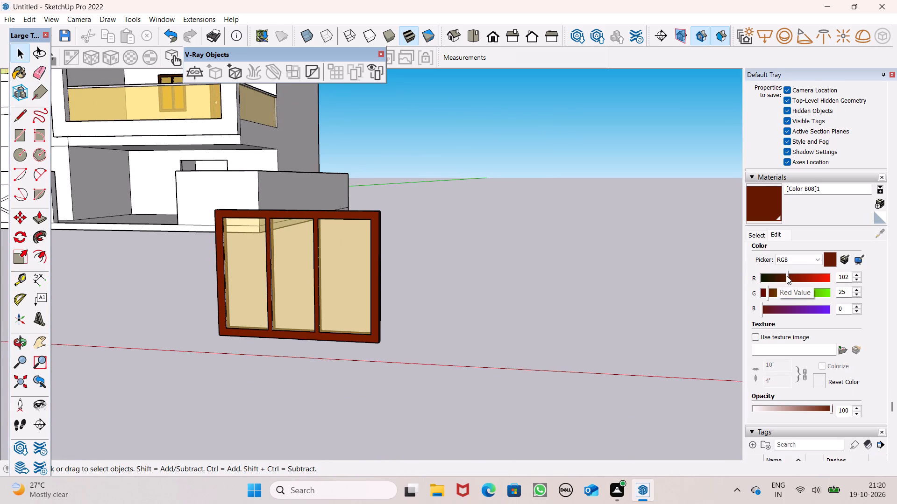
left_click_drag(789, 275, 783, 276)
Select the whole three-pane window with its frame and glass and make it a group.
key("space")
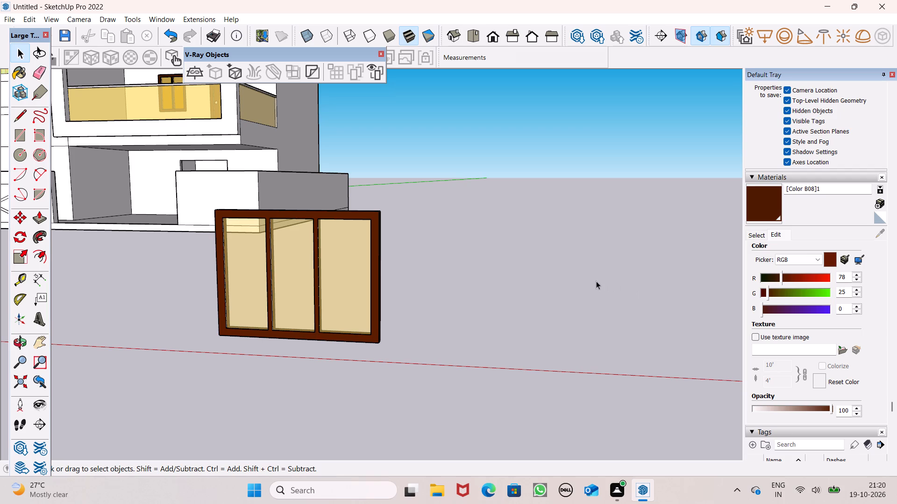
left_click(594, 281)
middle_click_drag(373, 317, 412, 325)
triple_click(347, 309)
left_click(346, 309)
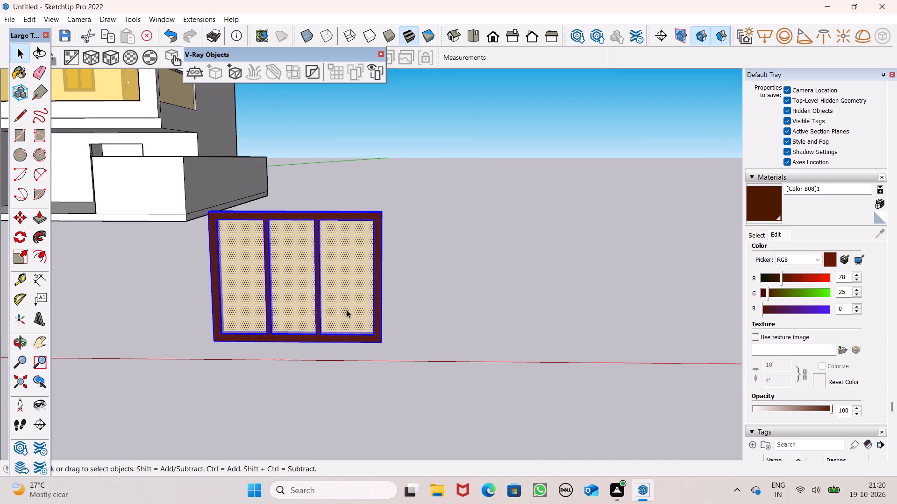
right_click(347, 310)
left_click(443, 181)
scroll(442, 182, "down", 4)
middle_click_drag(429, 215, 418, 238)
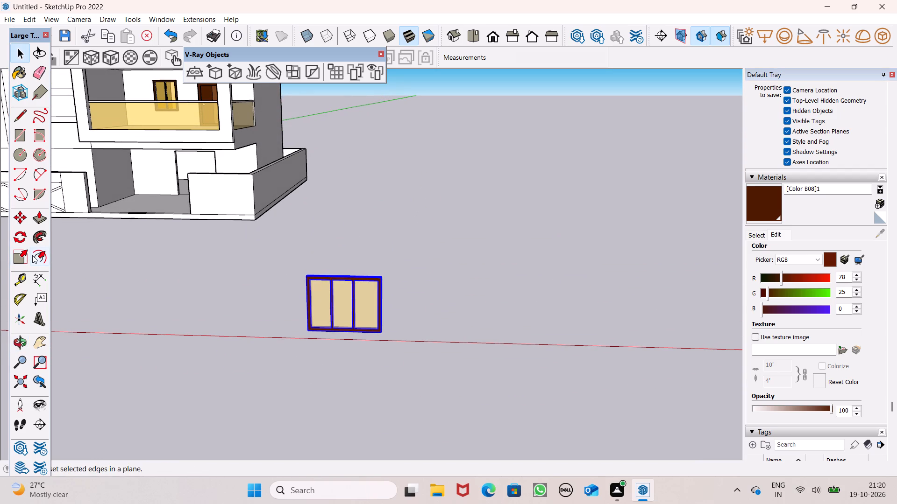
Scale the three-pane window group slightly taller, stretching it upward from its top edge.
left_click(27, 263)
middle_click_drag(335, 286, 295, 385)
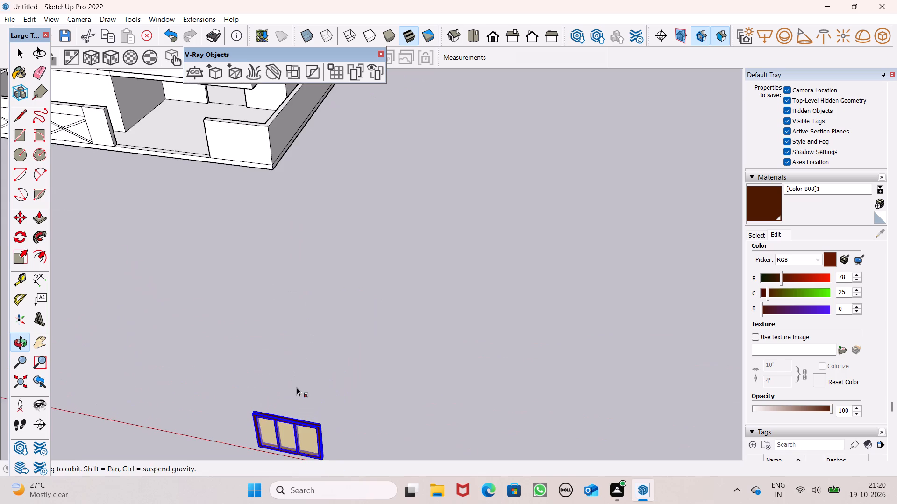
scroll(289, 412, "up", 13)
left_click_drag(290, 400, 292, 387)
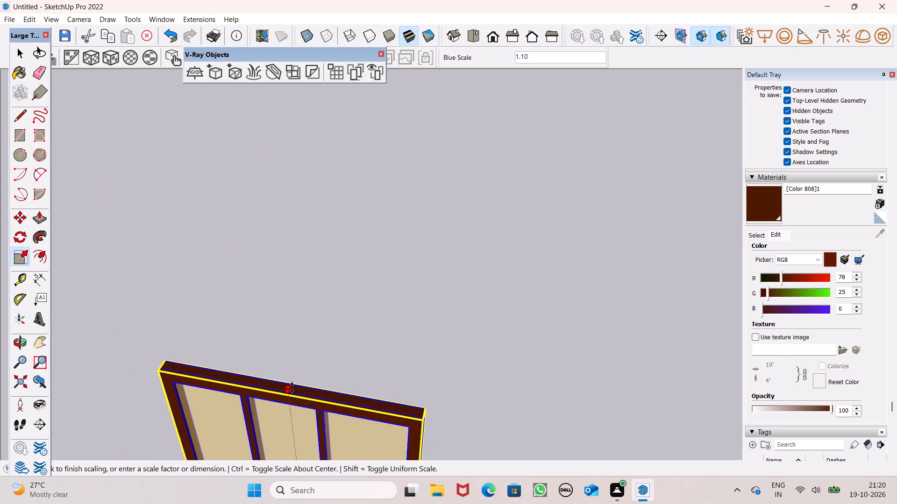
left_click_drag(292, 387, 292, 381)
Narrow the three-pane window group along the red axis to a scale of about 0.84.
scroll(424, 247, "down", 5)
middle_click_drag(456, 332, 442, 196)
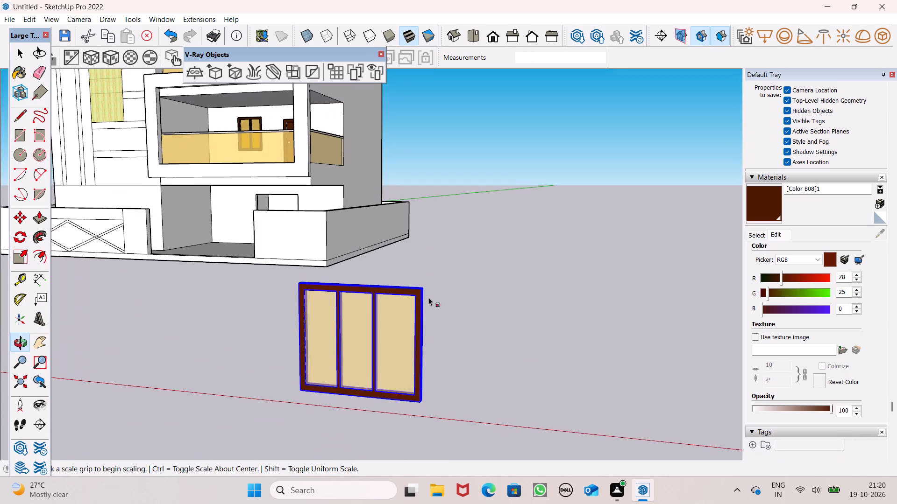
scroll(420, 330, "up", 4)
middle_click_drag(434, 381, 337, 381)
scroll(392, 370, "up", 5)
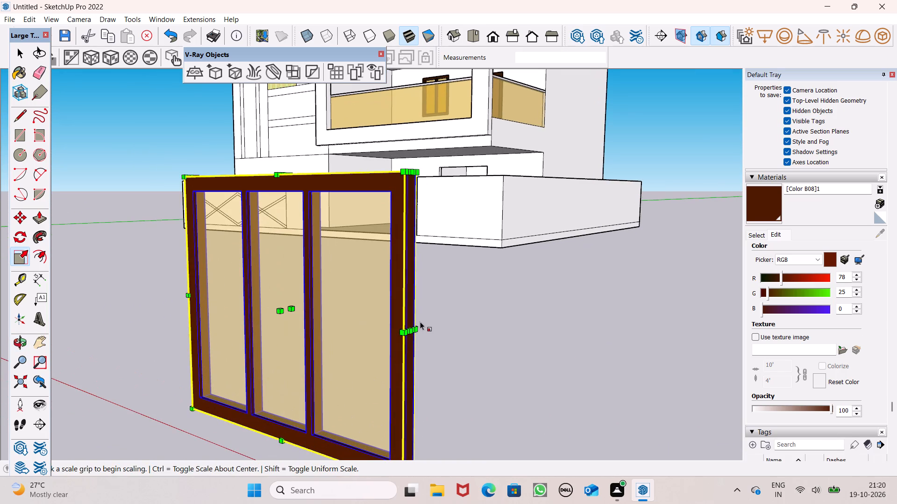
left_click_drag(413, 332, 378, 325)
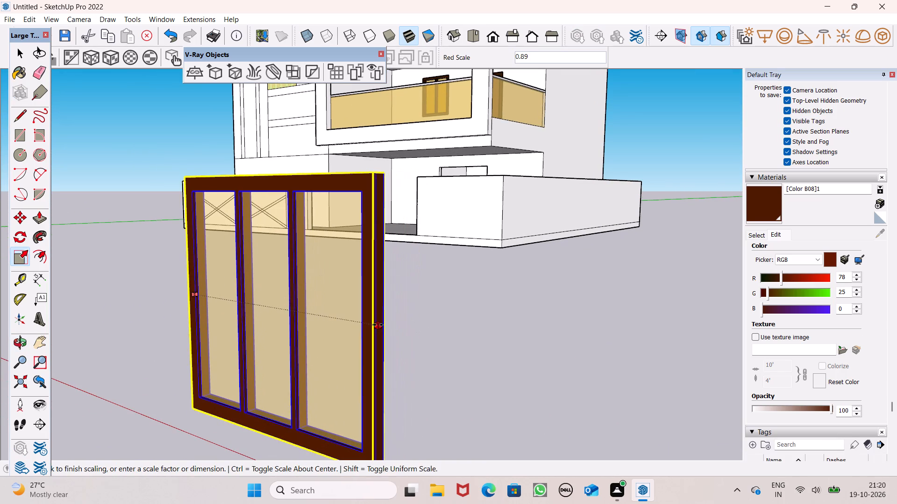
left_click_drag(378, 325, 365, 313)
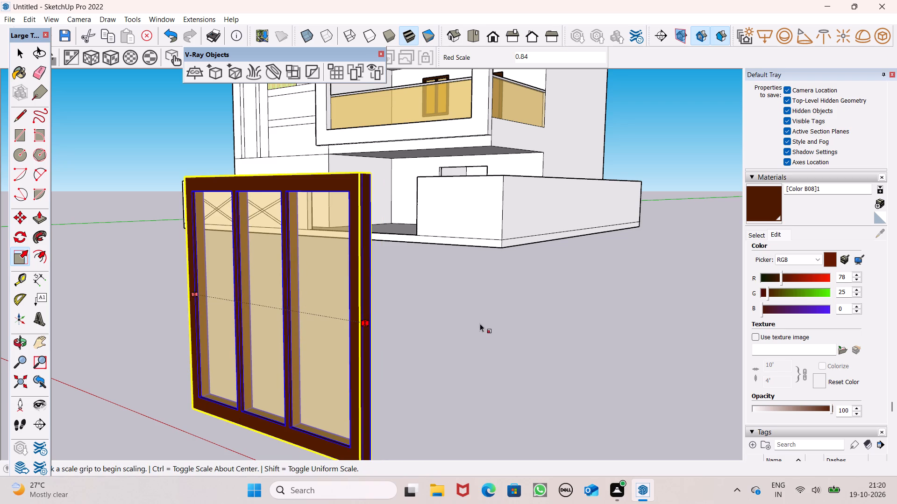
left_click(481, 316)
key("space")
left_click(457, 287)
Move the three-pane window group from the open ground to the building's ground-floor door opening.
scroll(457, 286, "down", 7)
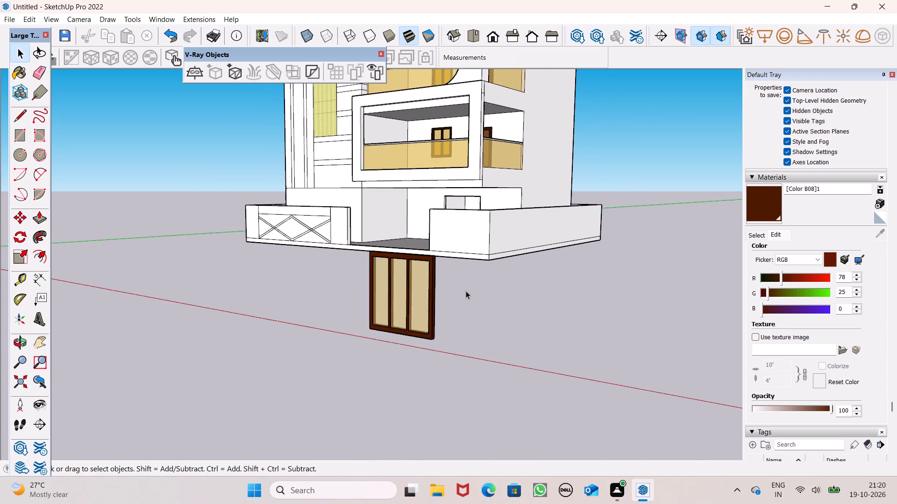
middle_click_drag(457, 301, 520, 312)
left_click(636, 335)
key("m")
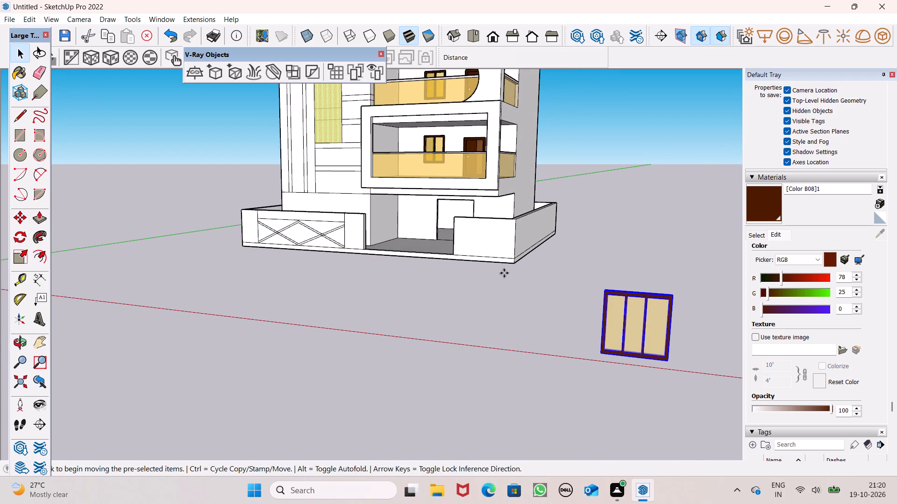
key("Return")
left_click_drag(666, 360, 550, 294)
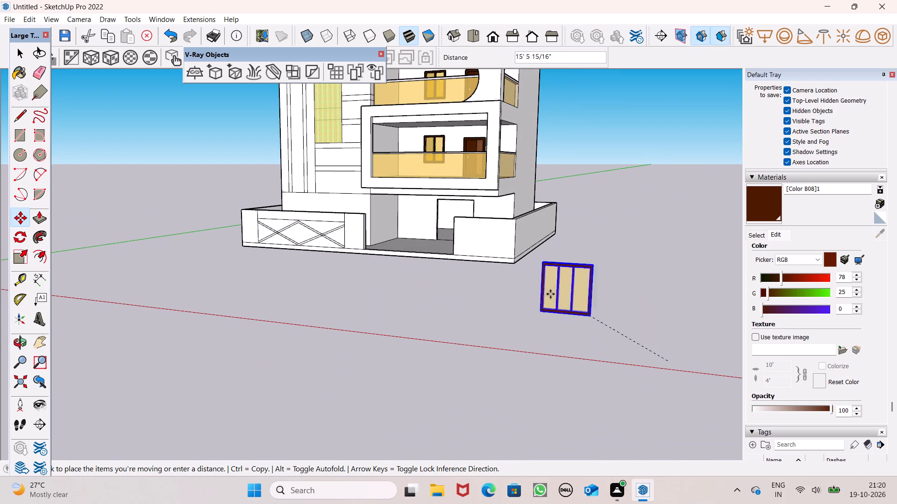
left_click_drag(550, 294, 454, 232)
scroll(430, 217, "up", 2)
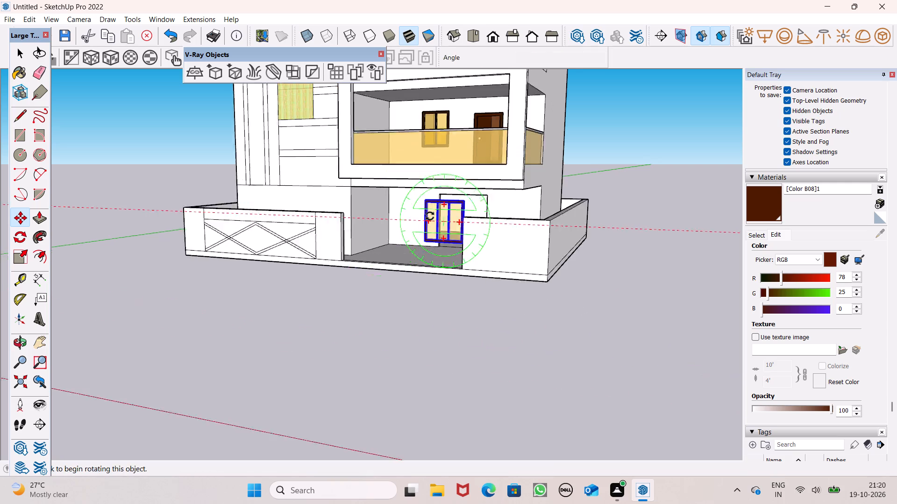
scroll(430, 216, "up", 5)
middle_click_drag(511, 253, 565, 267)
scroll(513, 244, "up", 7)
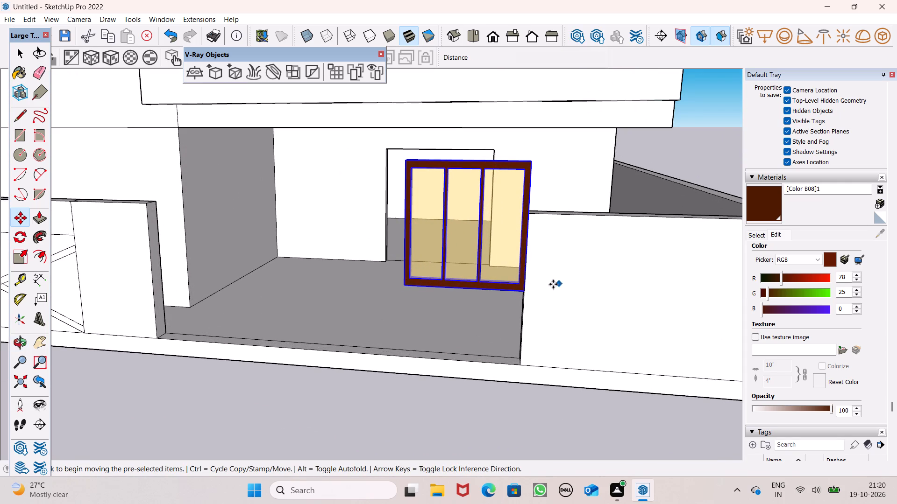
left_click_drag(522, 292, 487, 262)
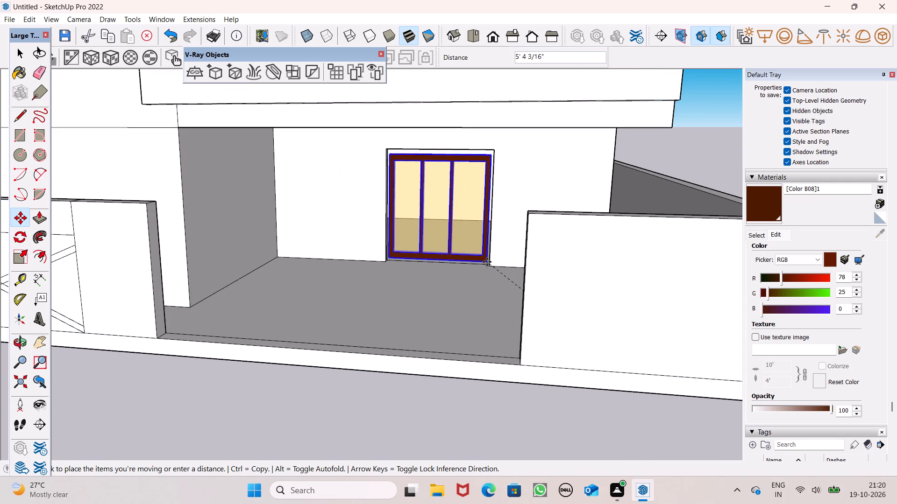
left_click_drag(487, 262, 487, 260)
Move the window group by its bottom right corner onto the door opening's bottom right corner at floor level.
scroll(487, 256, "up", 7)
middle_click_drag(500, 259, 493, 279)
scroll(493, 276, "up", 2)
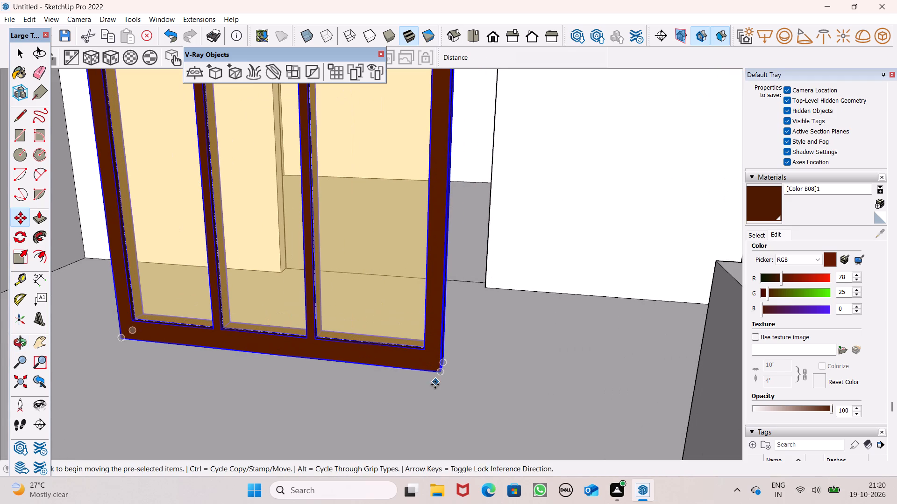
left_click_drag(440, 375, 484, 285)
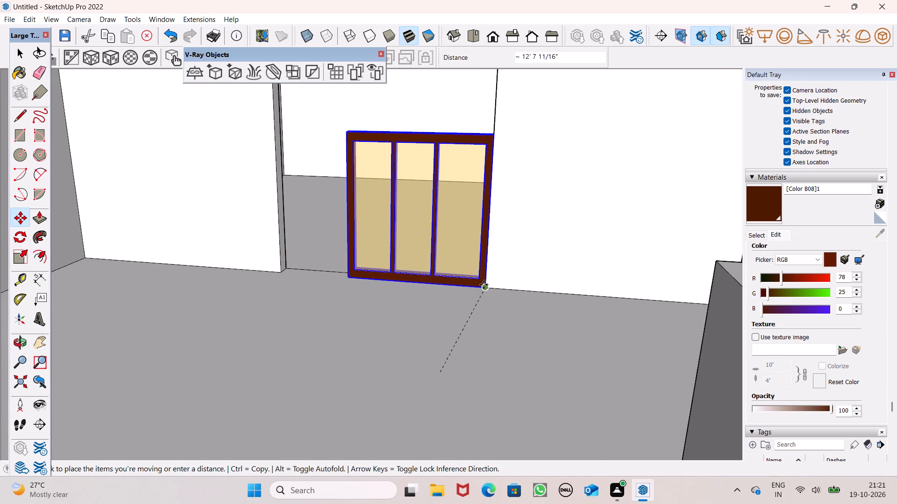
left_click_drag(484, 285, 484, 286)
scroll(469, 252, "down", 6)
middle_click_drag(470, 256, 527, 259)
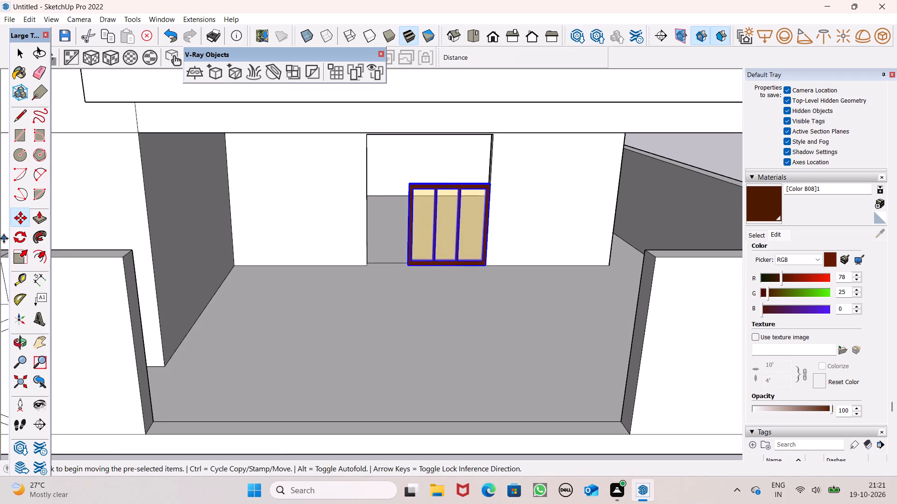
Scale the window group's height up to the top edge of the ground-floor opening.
left_click(28, 262)
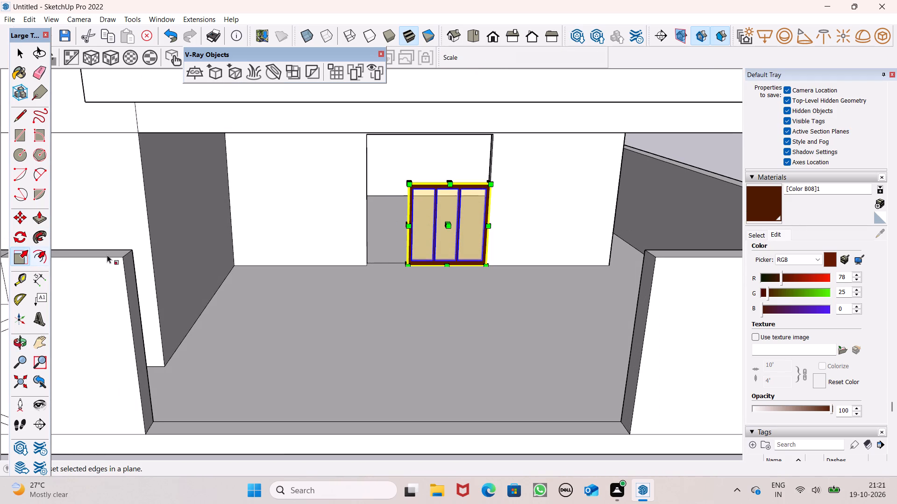
middle_click_drag(374, 252, 463, 241)
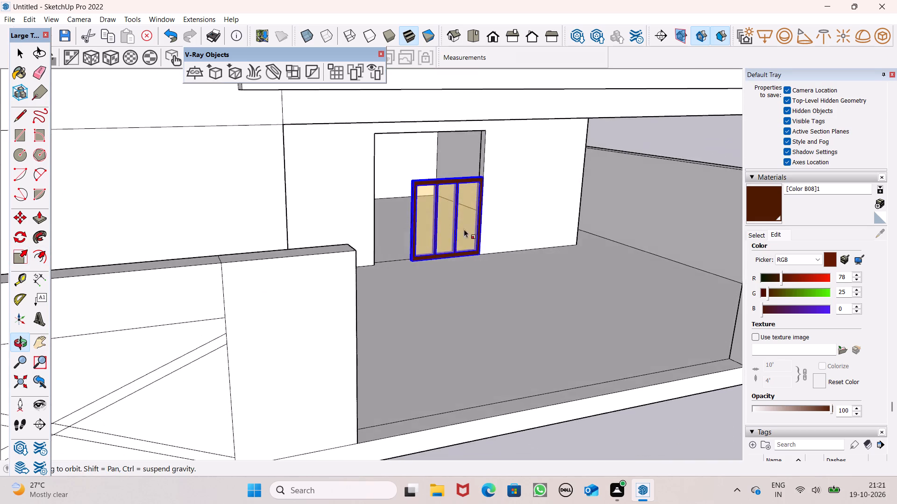
scroll(457, 163, "up", 7)
scroll(447, 262, "down", 4)
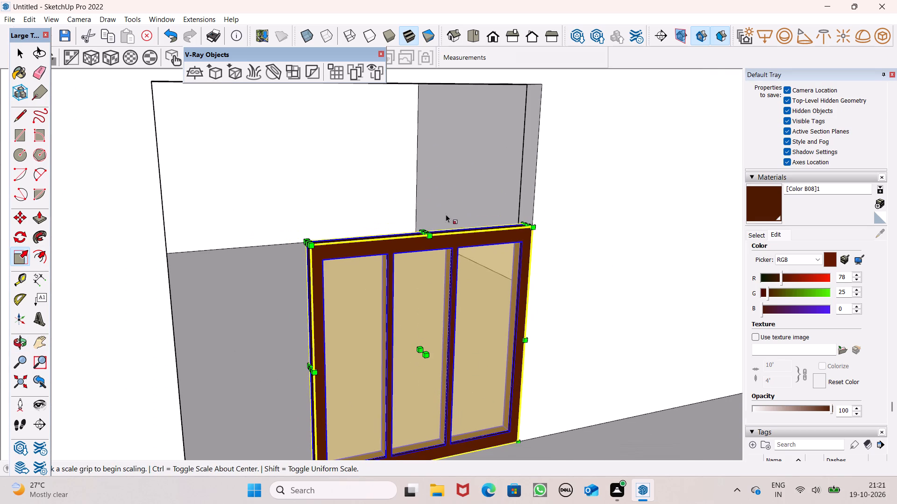
left_click_drag(425, 234, 446, 171)
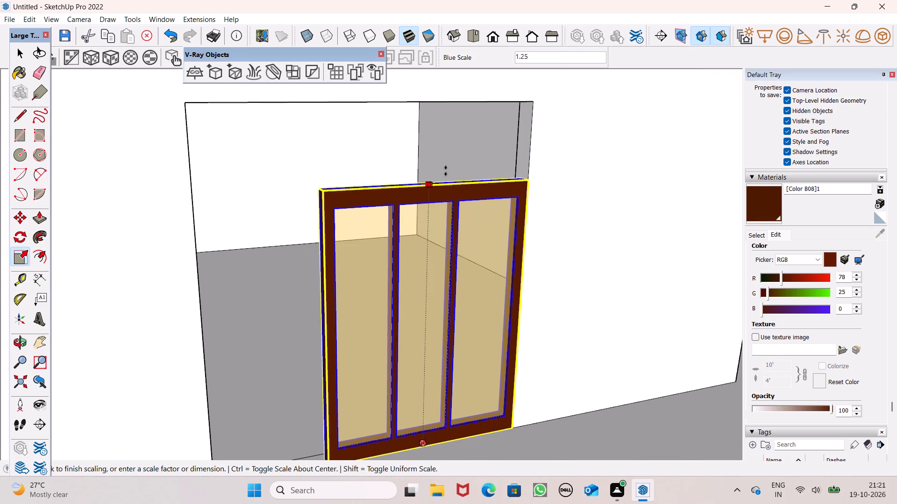
left_click_drag(446, 171, 491, 100)
Widen the window group along the red axis by about 1.53 to reach the opening's opposite side.
middle_click_drag(310, 300, 326, 300)
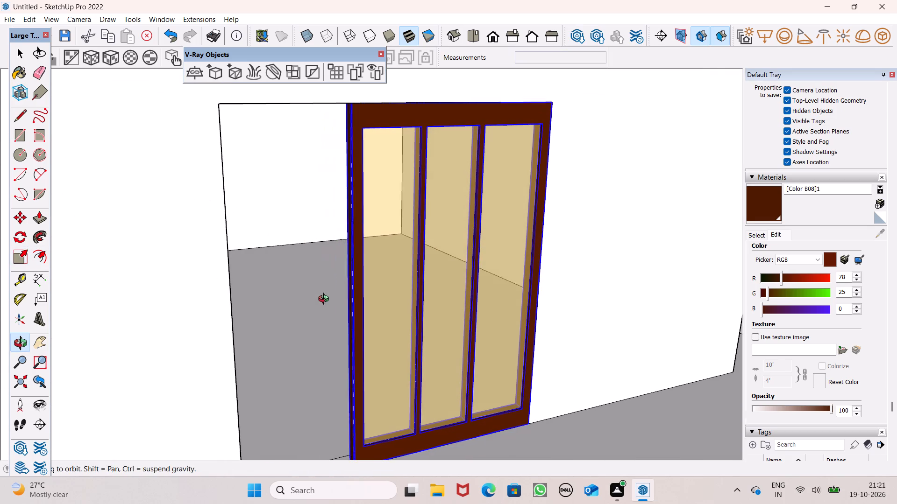
middle_click_drag(326, 300, 326, 299)
left_click_drag(347, 296, 246, 312)
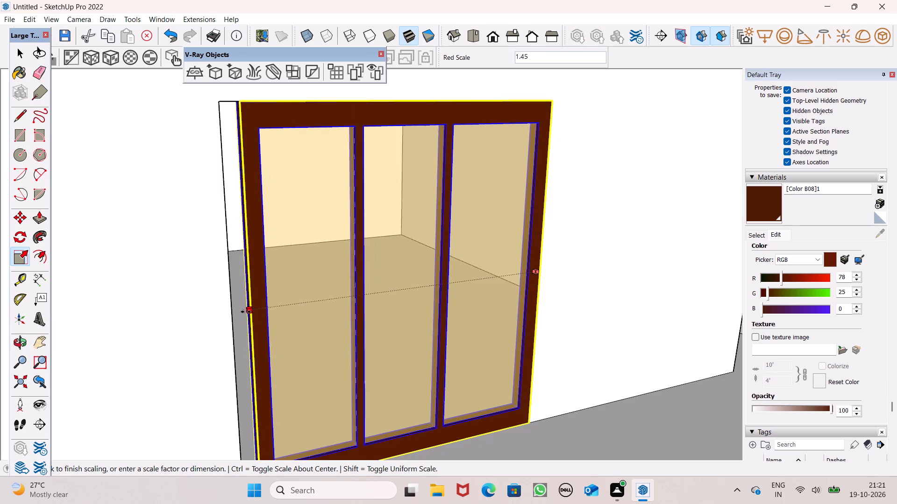
left_click_drag(246, 312, 233, 314)
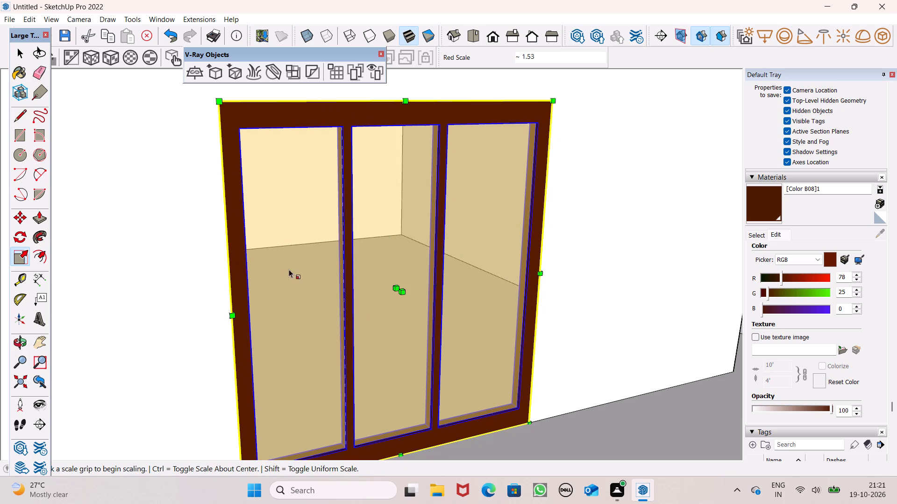
scroll(470, 327, "down", 7)
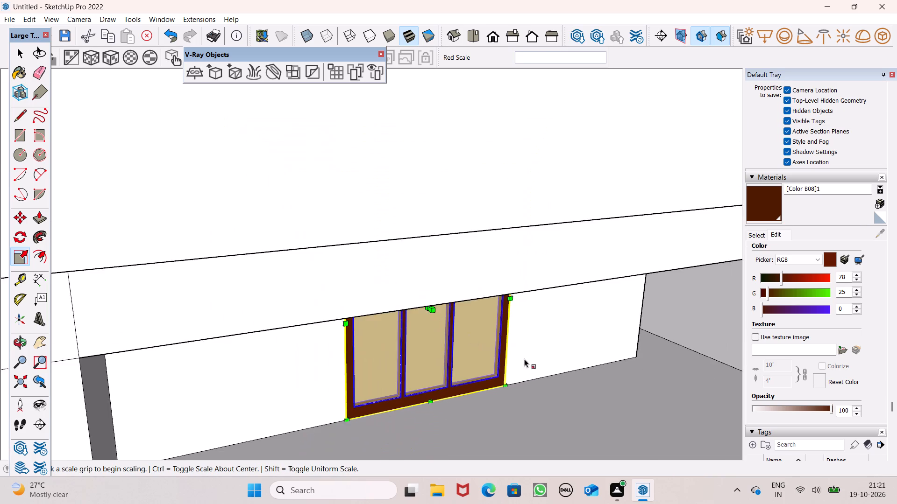
middle_click_drag(520, 366, 395, 348)
key("space")
scroll(392, 338, "down", 12)
left_click(637, 339)
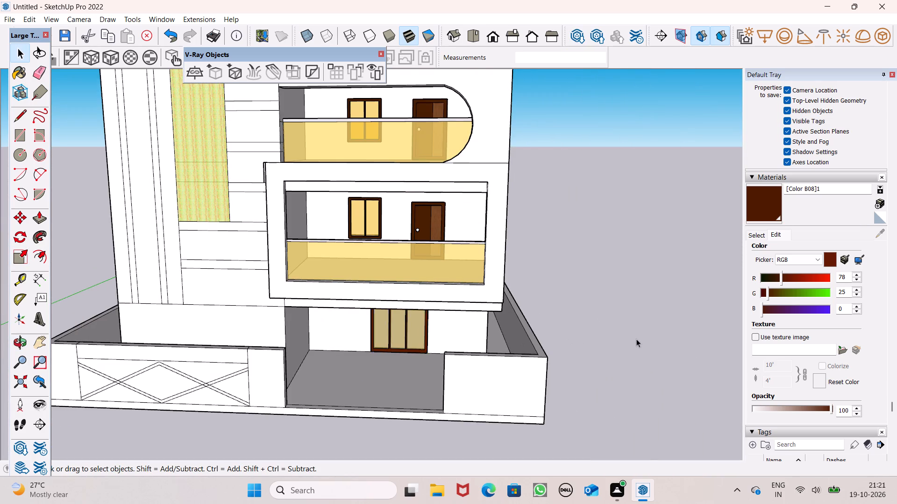
Examine the fitted ground-floor window and the building's balconies from the front and side.
scroll(511, 333, "down", 2)
middle_click_drag(431, 361, 429, 324)
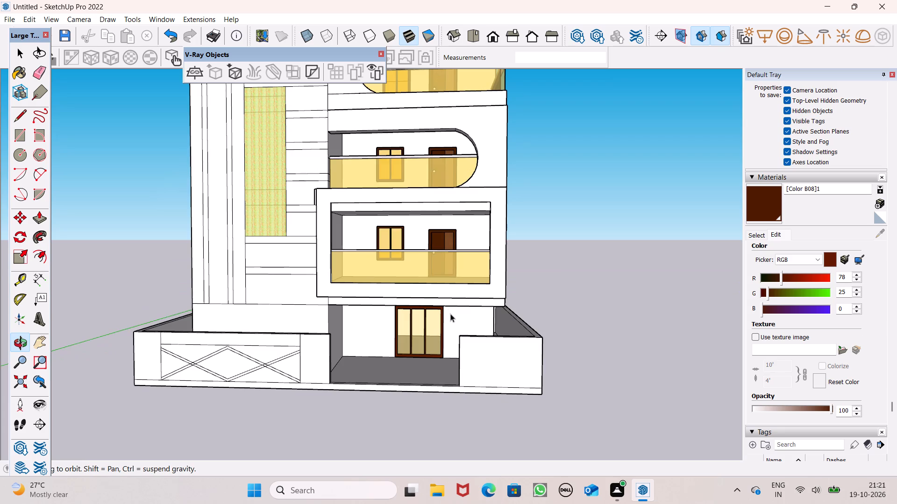
scroll(450, 320, "up", 2)
left_click(474, 263)
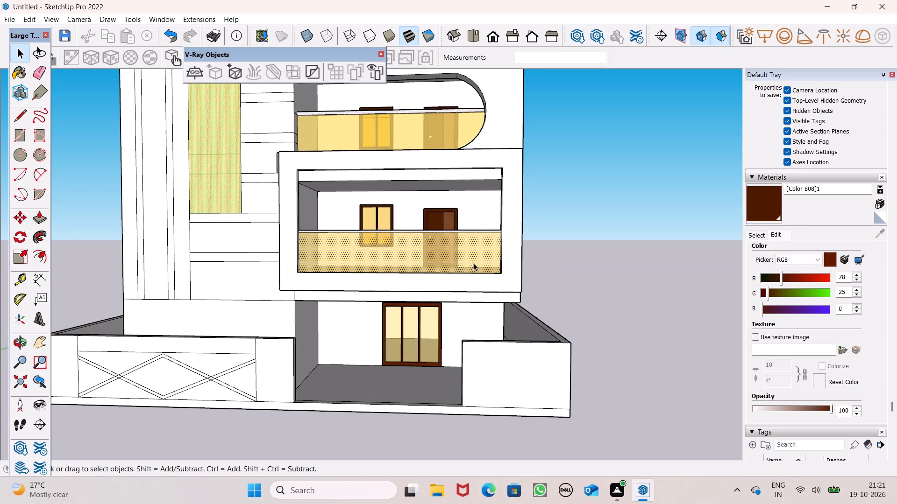
scroll(474, 267, "down", 1)
left_click(637, 316)
left_click(686, 282)
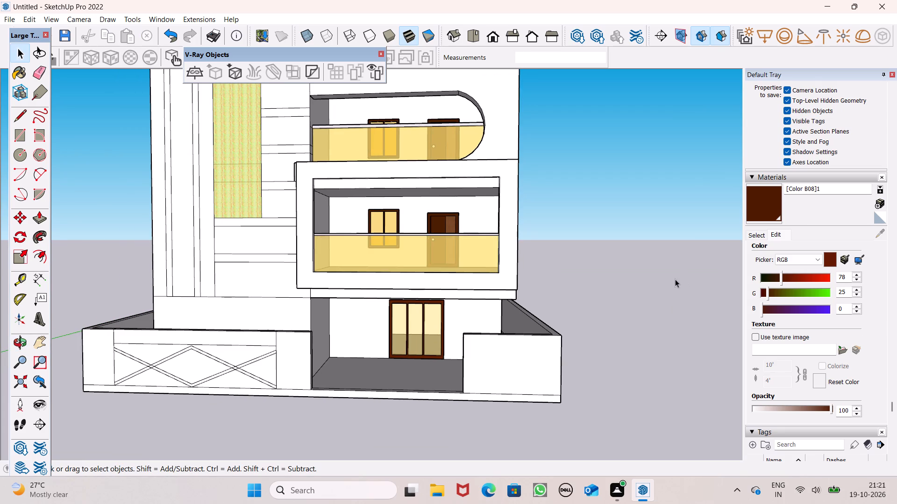
scroll(608, 246, "down", 3)
middle_click_drag(598, 254, 113, 394)
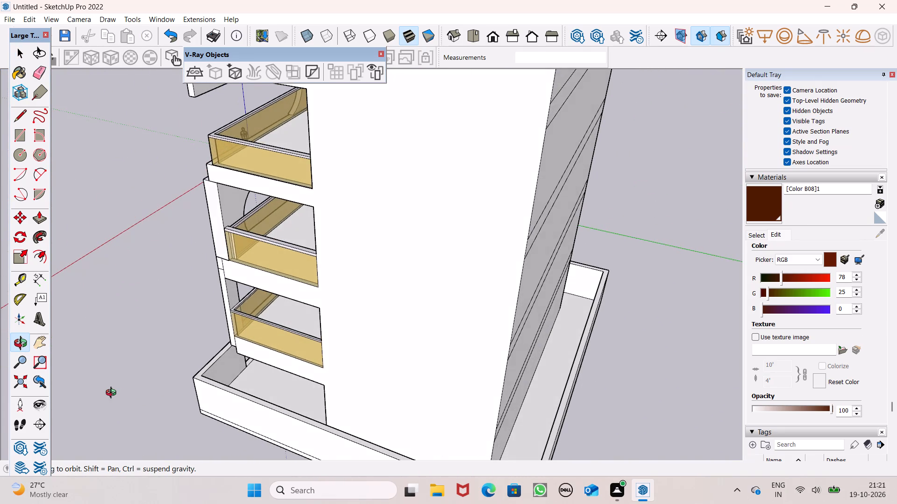
middle_click_drag(113, 394, 623, 310)
scroll(500, 289, "down", 2)
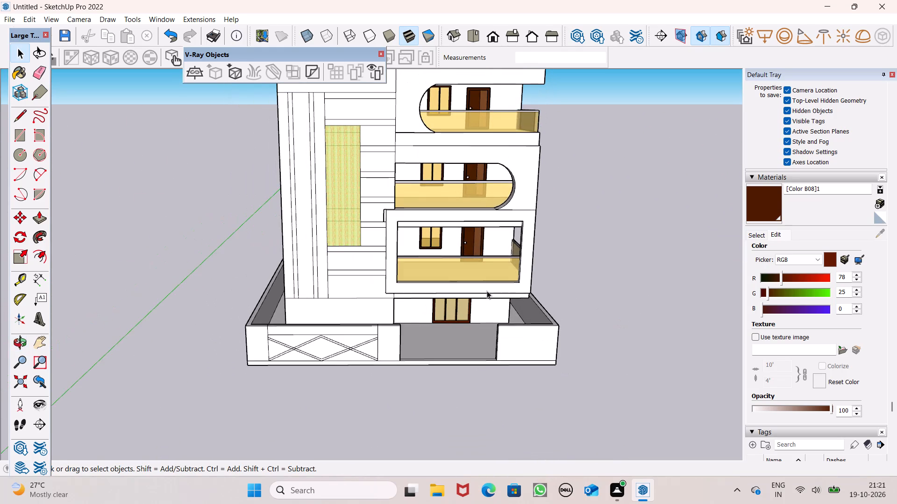
scroll(454, 296, "down", 2)
middle_click_drag(458, 301, 468, 284)
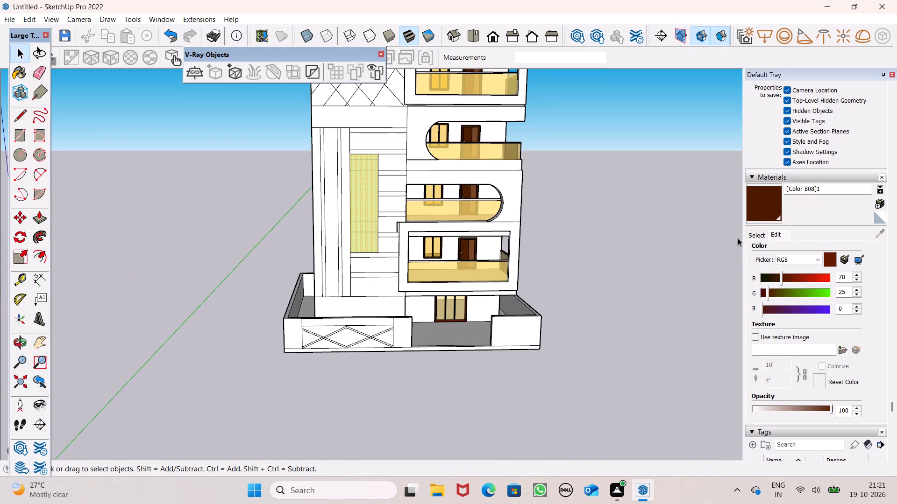
Bring up the Colors material collection and examine the front facade and projecting balcony frame from several angles.
left_click(756, 239)
middle_click_drag(616, 326, 446, 295)
scroll(447, 295, "up", 1)
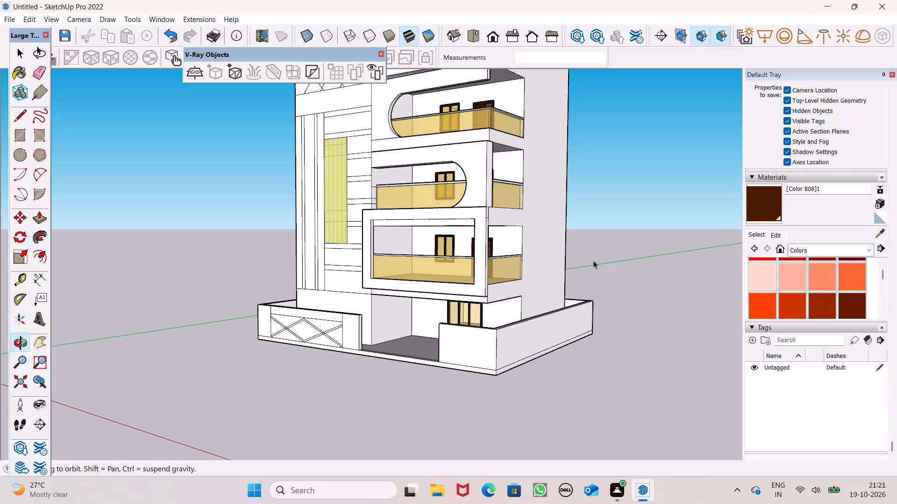
middle_click_drag(510, 337, 629, 333)
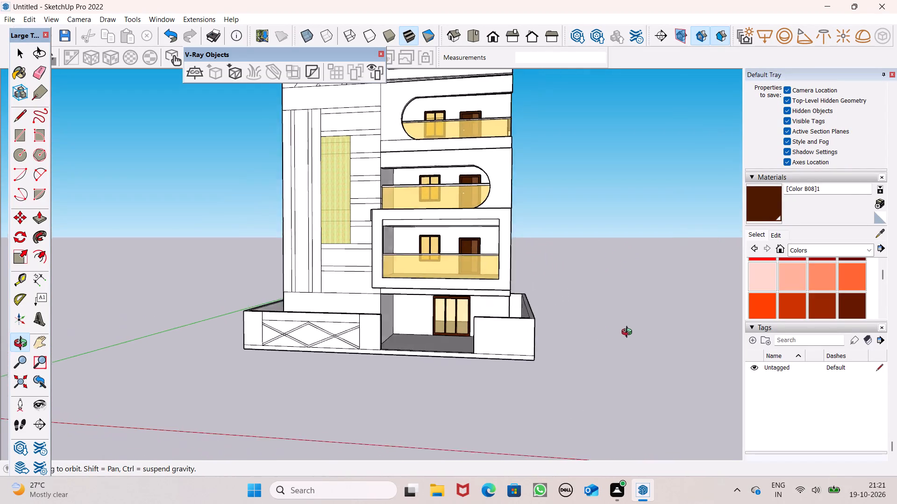
middle_click_drag(629, 333, 634, 332)
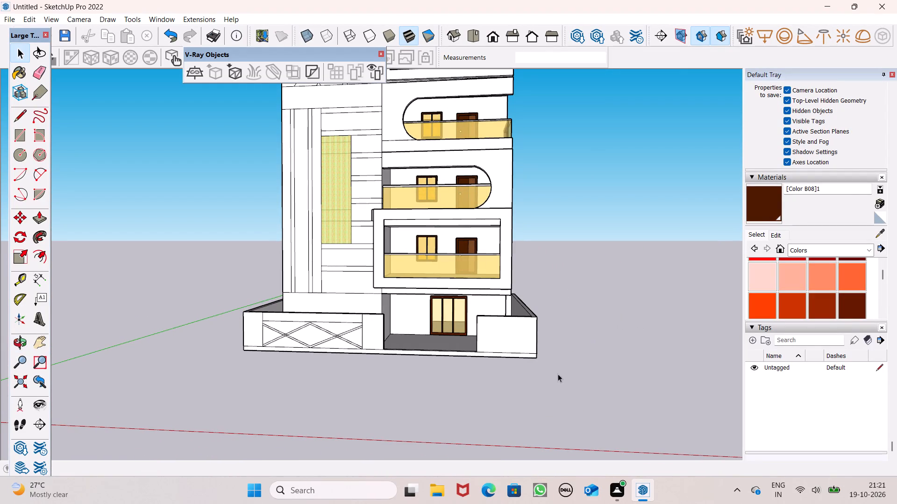
middle_click_drag(542, 386, 573, 457)
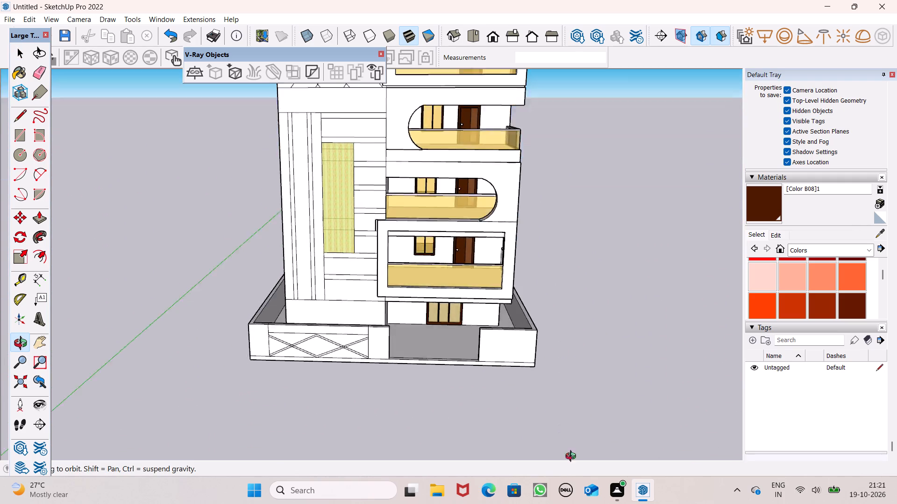
middle_click_drag(573, 457, 751, 465)
scroll(504, 257, "up", 5)
scroll(401, 239, "up", 3)
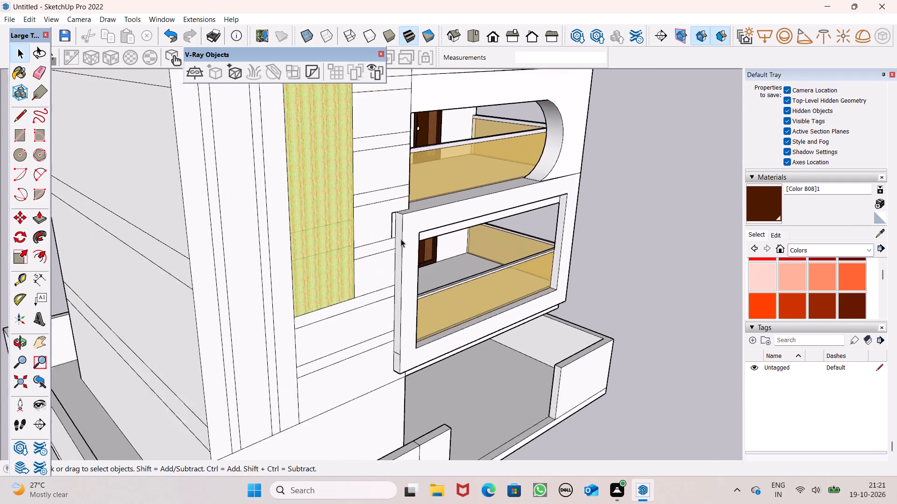
Erase the stray edges on the wall beside the upper corner of the projecting balcony frame.
scroll(401, 239, "up", 10)
scroll(414, 182, "up", 6)
middle_click_drag(417, 223, 388, 261)
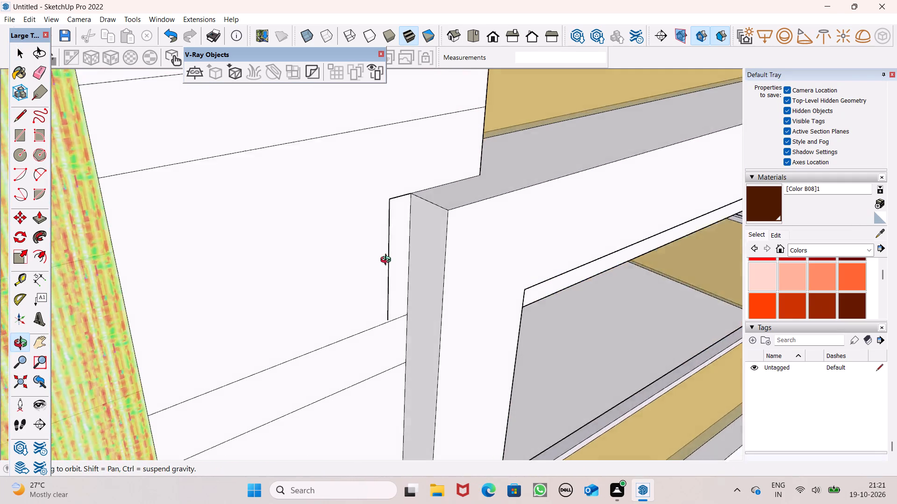
middle_click_drag(388, 261, 344, 245)
left_click(35, 71)
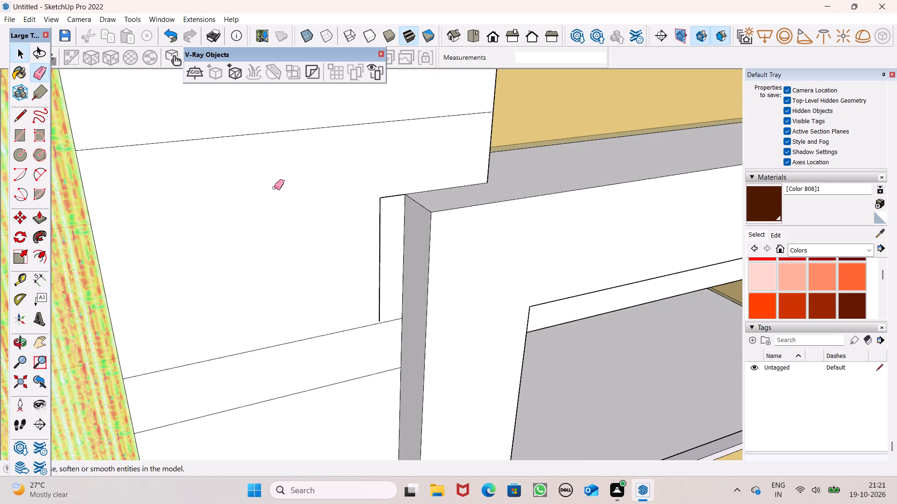
left_click_drag(389, 196, 374, 211)
Examine the projecting balcony frame and the building's facade from the front and side.
scroll(370, 191, "down", 9)
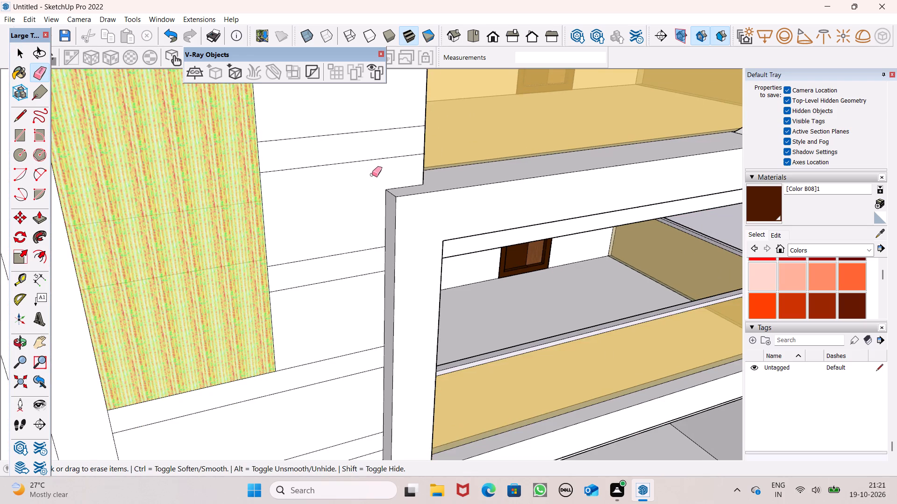
scroll(372, 177, "down", 2)
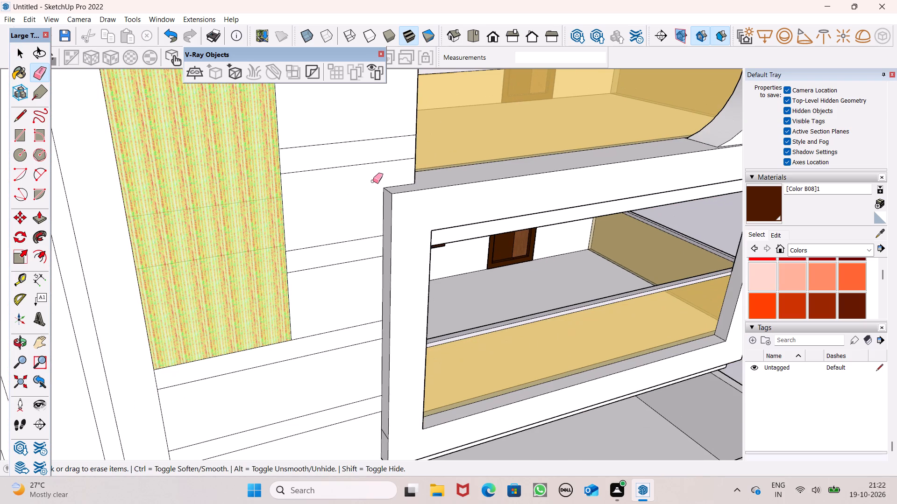
scroll(437, 204, "down", 2)
middle_click_drag(514, 279, 423, 285)
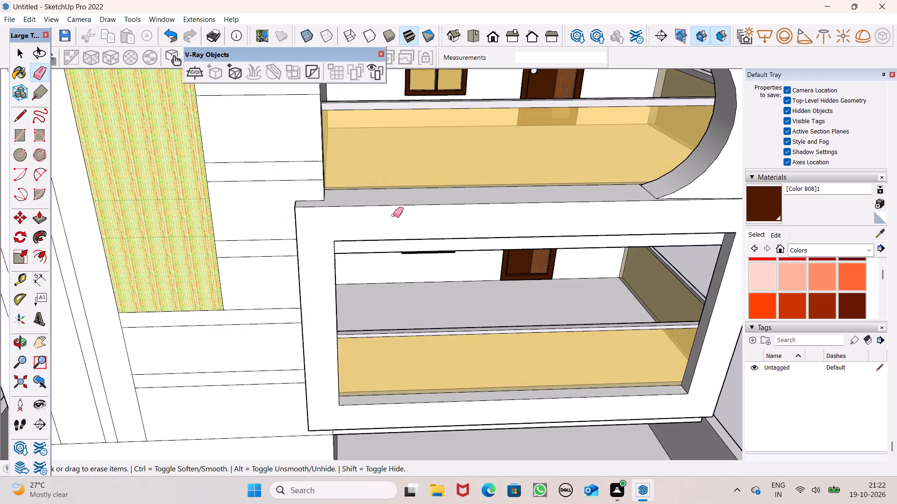
scroll(392, 212, "down", 5)
key("space")
scroll(431, 242, "down", 3)
middle_click_drag(447, 266, 431, 235)
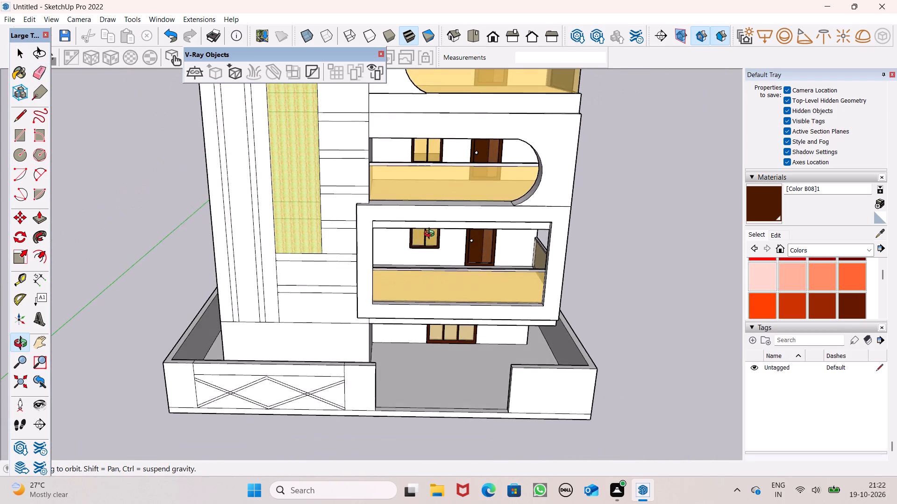
middle_click_drag(431, 235, 431, 227)
middle_click_drag(534, 286, 490, 240)
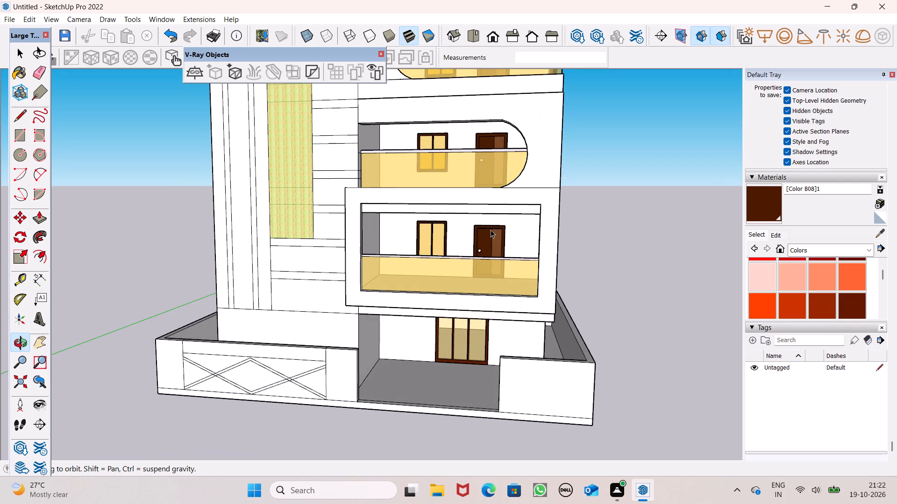
scroll(491, 230, "down", 1)
scroll(633, 255, "down", 2)
middle_click_drag(611, 284, 363, 307)
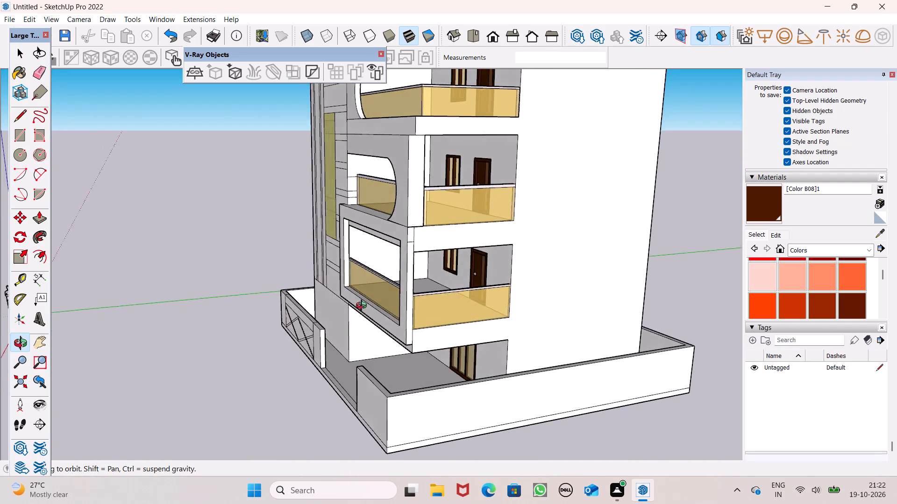
middle_click_drag(363, 307, 724, 292)
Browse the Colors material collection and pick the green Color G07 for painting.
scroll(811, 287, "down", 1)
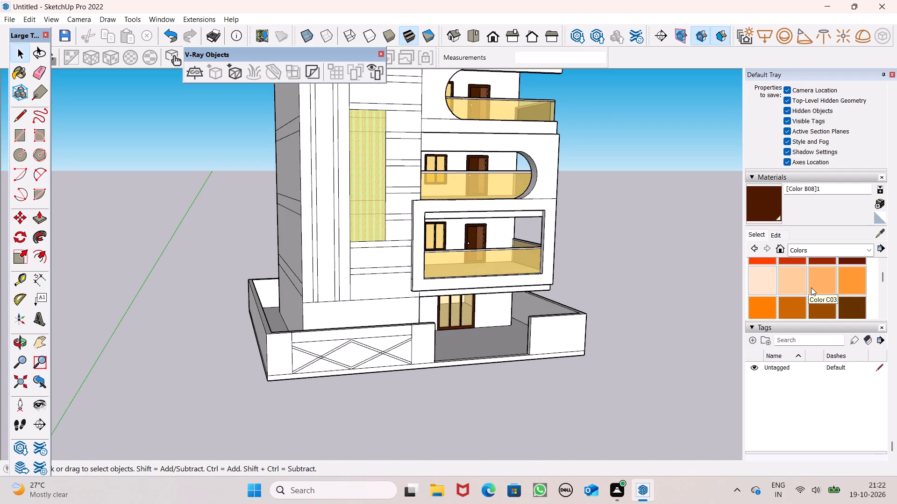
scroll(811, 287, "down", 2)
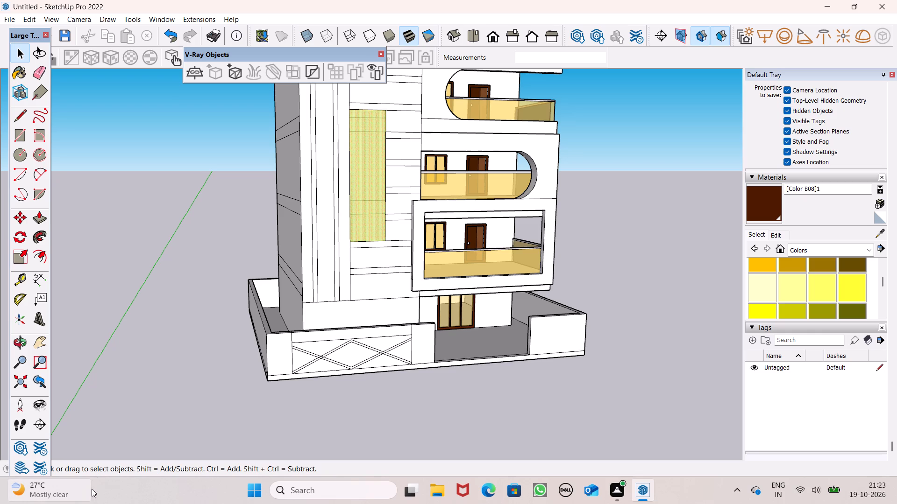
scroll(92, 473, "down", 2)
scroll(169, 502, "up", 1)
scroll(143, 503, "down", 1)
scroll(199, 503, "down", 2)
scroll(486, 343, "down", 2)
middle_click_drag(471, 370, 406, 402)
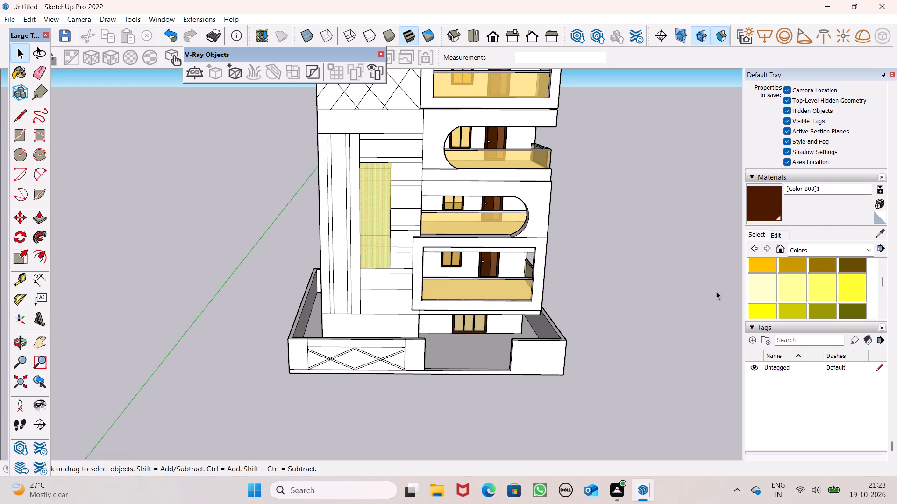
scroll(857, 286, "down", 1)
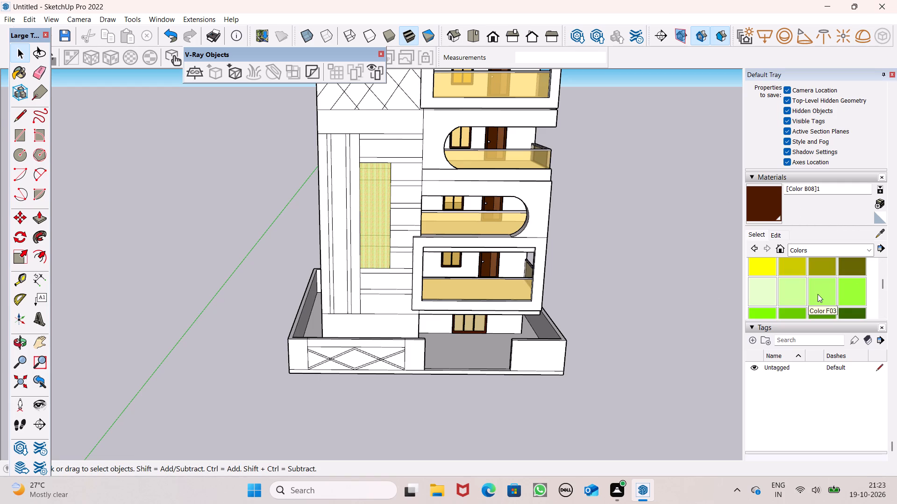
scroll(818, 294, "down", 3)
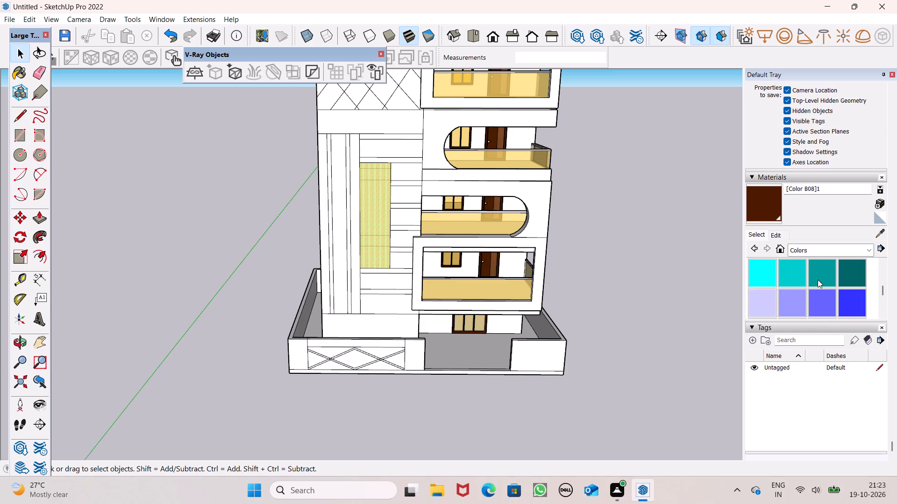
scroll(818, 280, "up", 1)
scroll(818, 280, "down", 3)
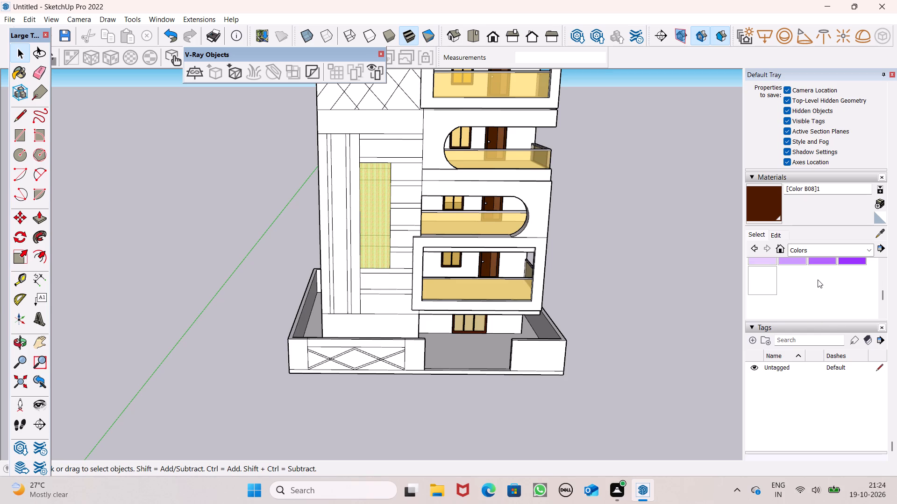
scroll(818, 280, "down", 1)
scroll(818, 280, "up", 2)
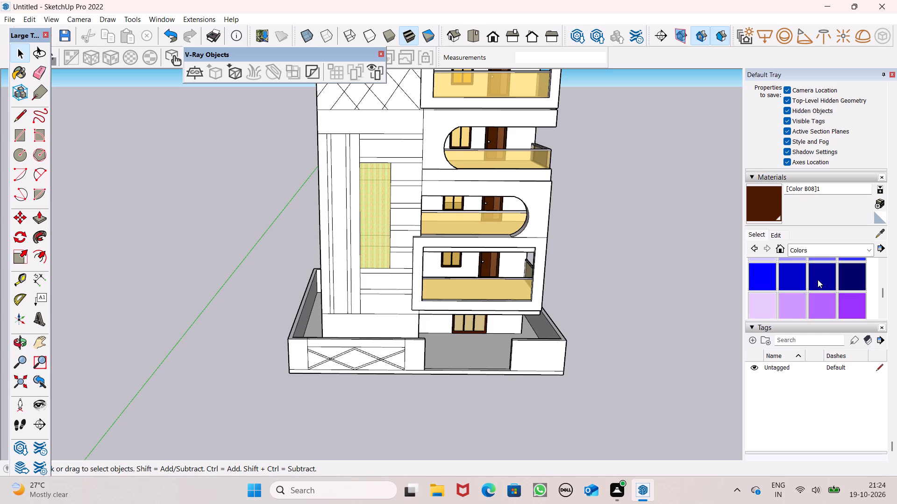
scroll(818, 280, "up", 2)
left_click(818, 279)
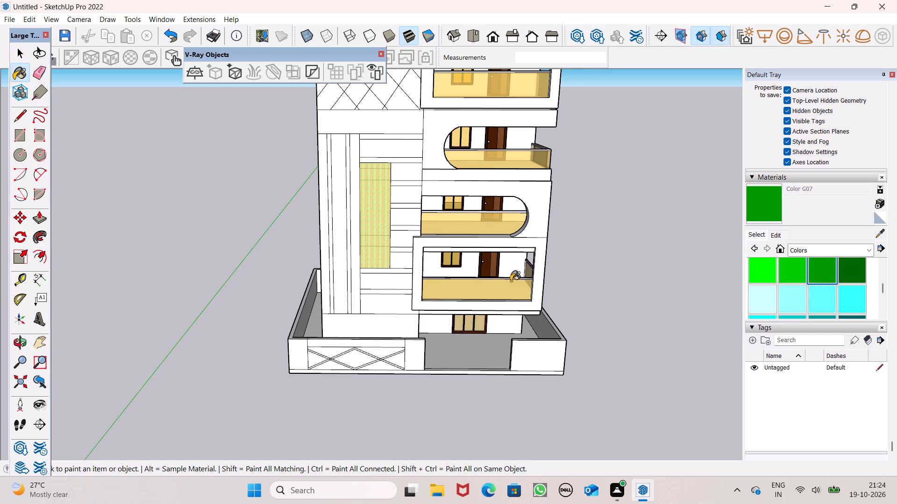
Examine the projecting balcony frame from above, from below and from the building's side.
scroll(418, 286, "up", 6)
scroll(509, 304, "down", 1)
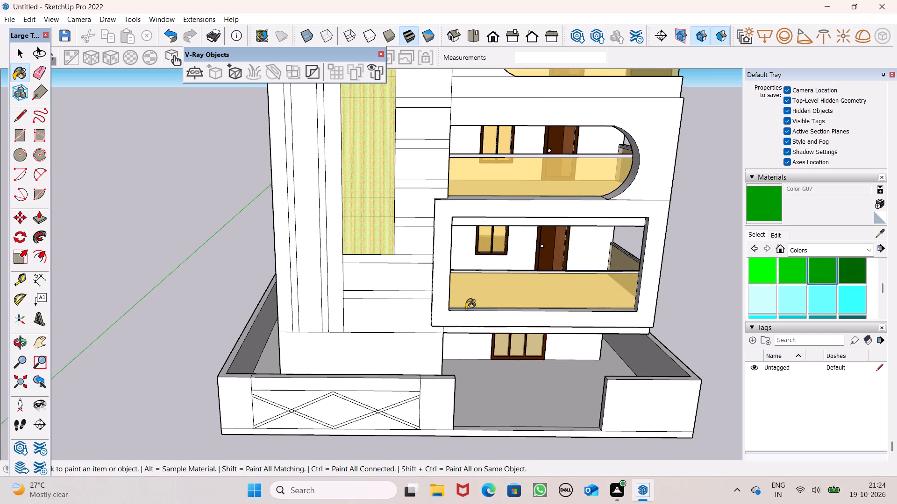
middle_click_drag(465, 307, 386, 401)
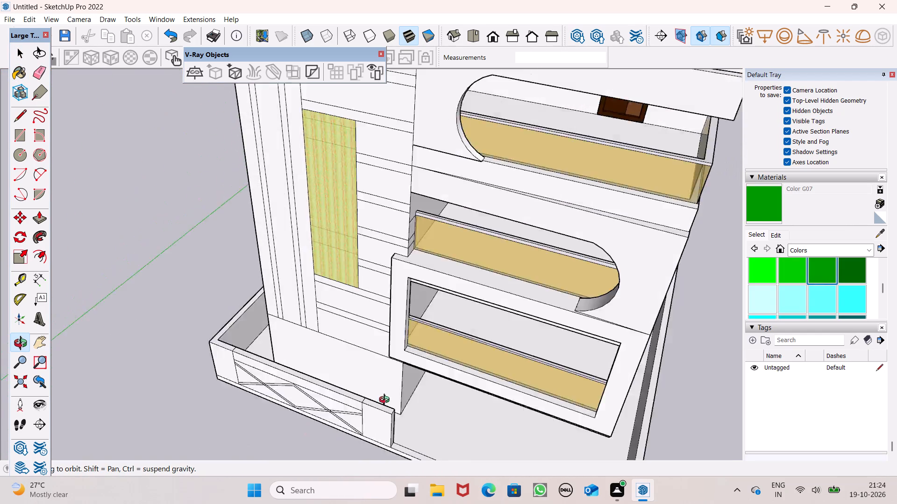
middle_click_drag(386, 401, 447, 203)
scroll(469, 271, "up", 1)
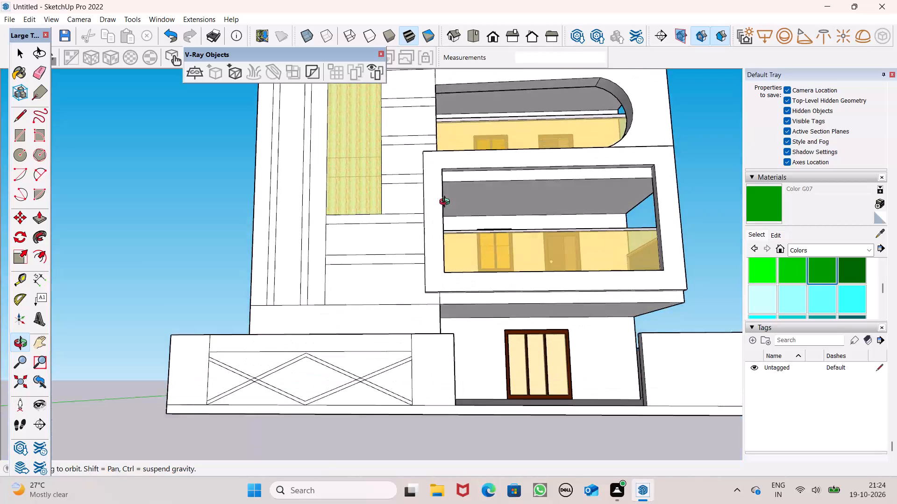
middle_click_drag(447, 203, 445, 204)
scroll(400, 280, "down", 2)
middle_click_drag(392, 301, 285, 405)
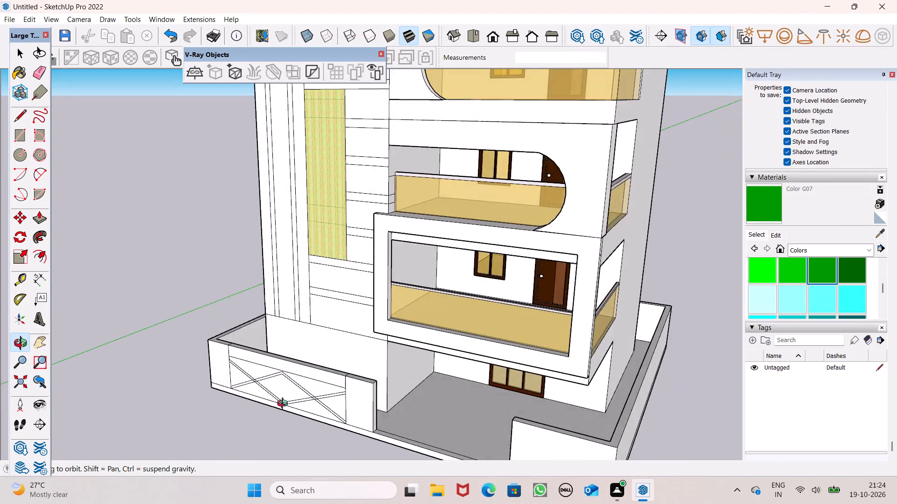
middle_click_drag(285, 405, 39, 397)
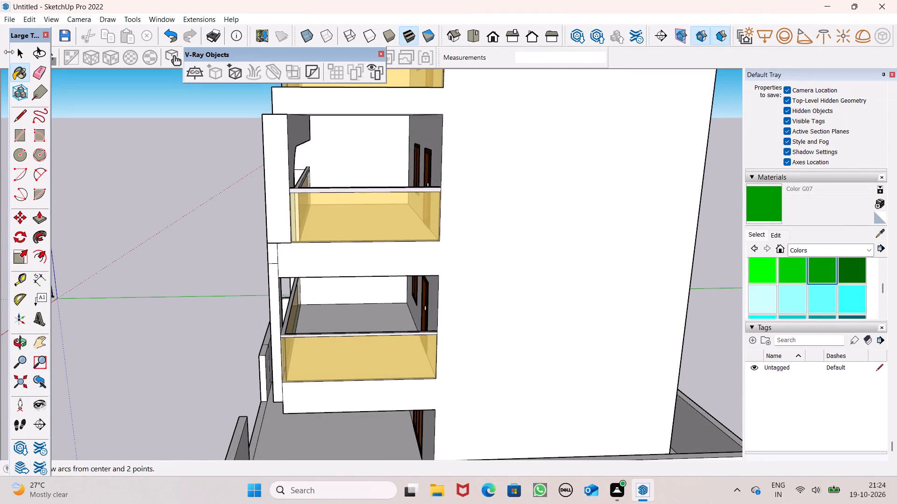
Erase the short leftover horizontal edge across the projecting balcony frame's end face on the building's open side.
left_click(44, 72)
scroll(295, 338, "up", 2)
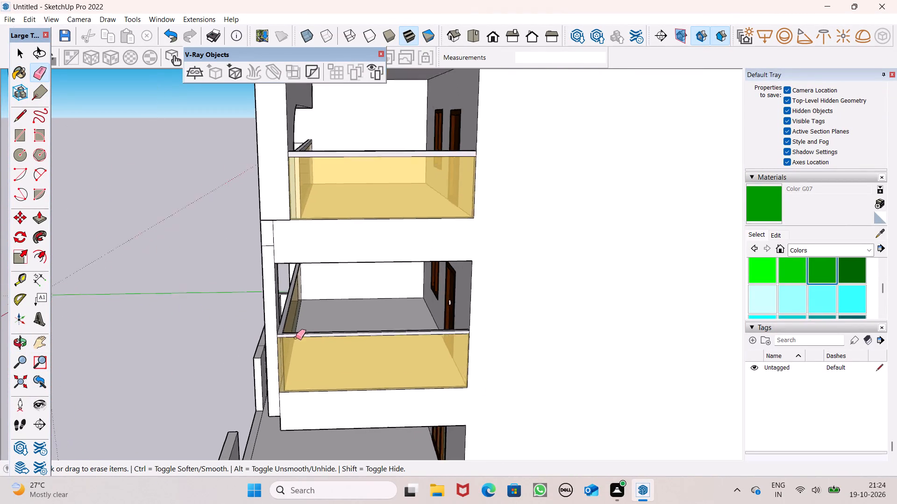
scroll(296, 337, "up", 2)
left_click_drag(255, 217, 254, 228)
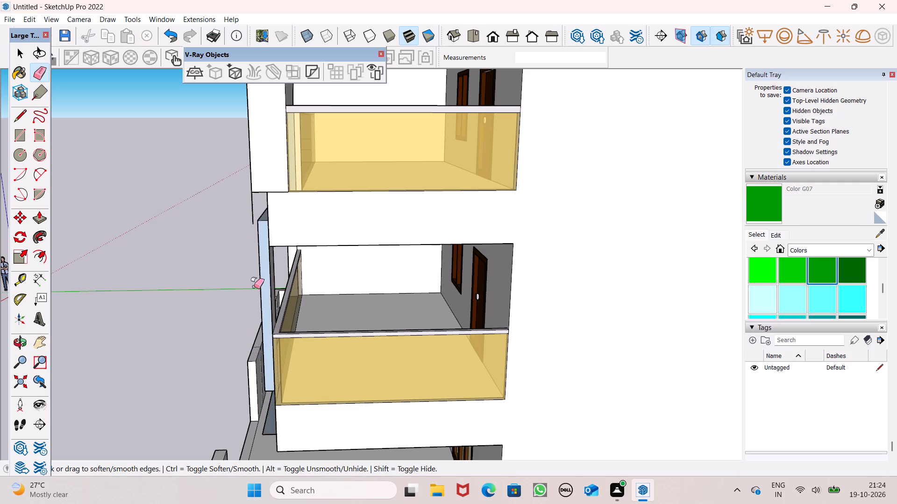
key("ctrl+z")
scroll(256, 245, "up", 4)
left_click_drag(267, 210, 264, 213)
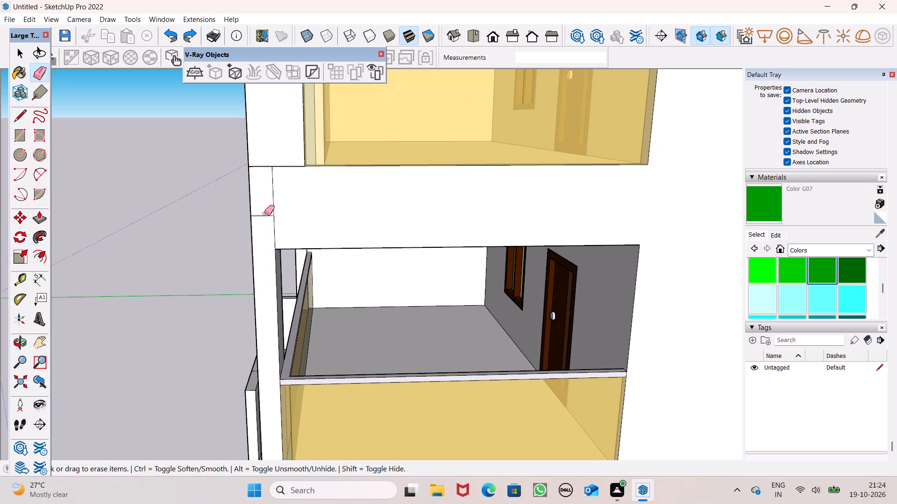
left_click_drag(264, 213, 265, 217)
Paint the front face of the projecting balcony frame with the dark teal Color H08.
scroll(264, 220, "down", 2)
middle_click_drag(391, 247, 563, 265)
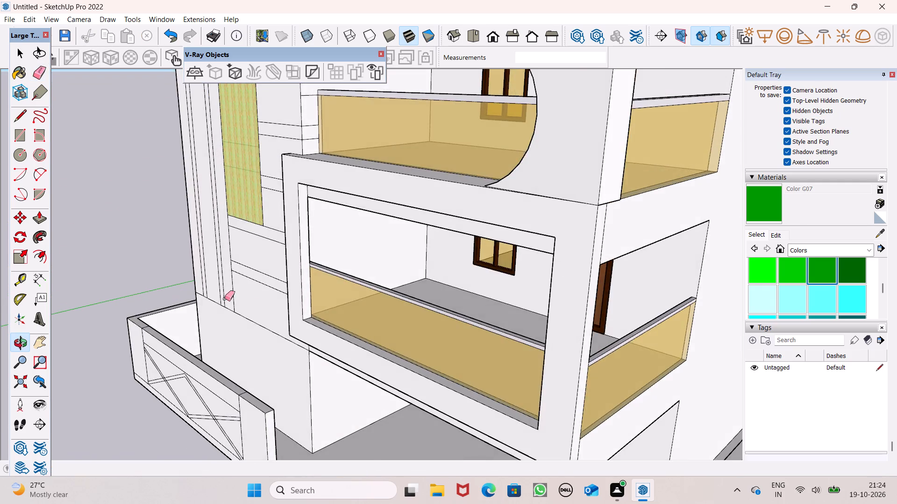
scroll(214, 323, "down", 3)
middle_click_drag(212, 328, 525, 312)
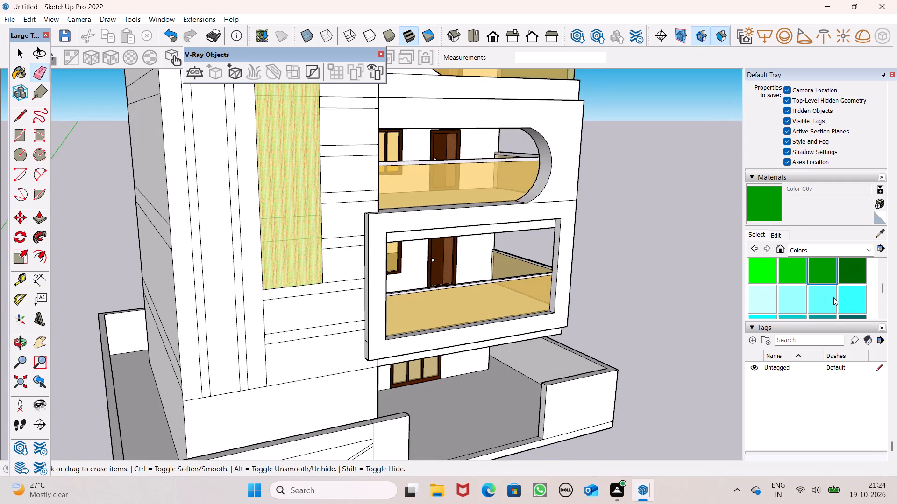
scroll(840, 259, "down", 1)
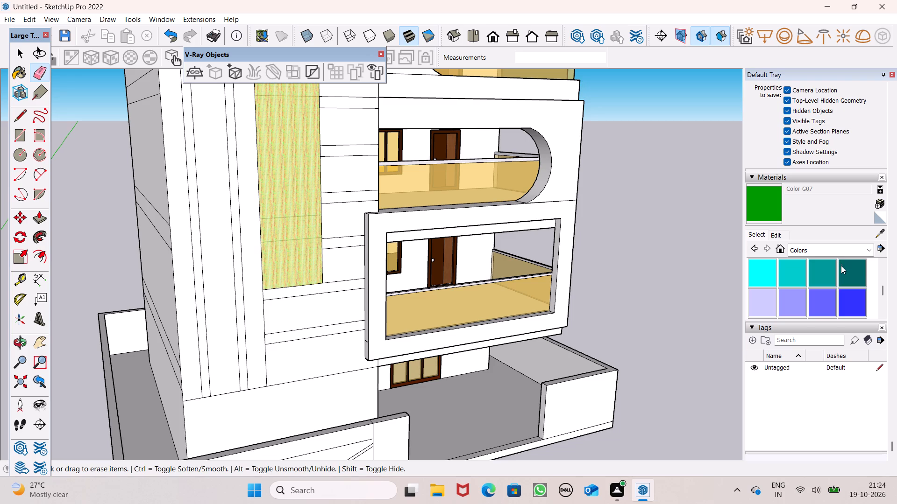
left_click(841, 277)
scroll(400, 322, "up", 3)
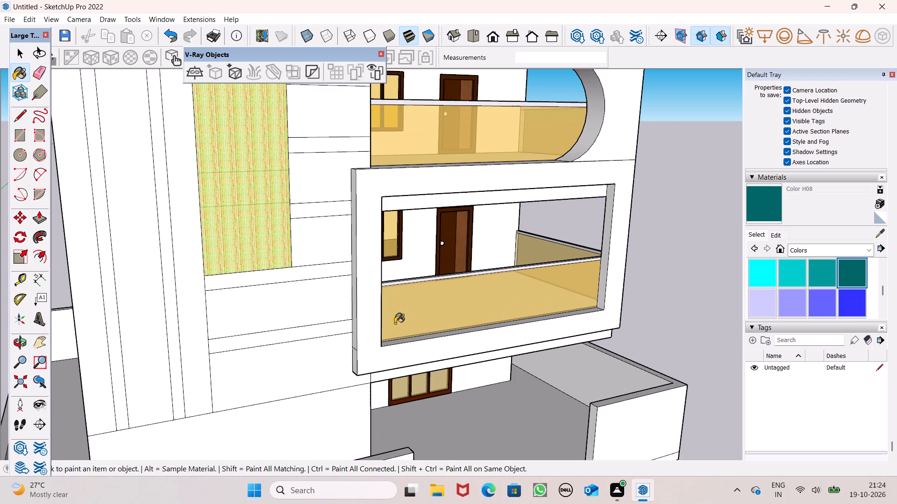
left_click(370, 332)
Erase the short leftover edge near the bottom of the projecting frame's side face next to the striped wall.
middle_click_drag(370, 339, 438, 354)
scroll(438, 354, "up", 5)
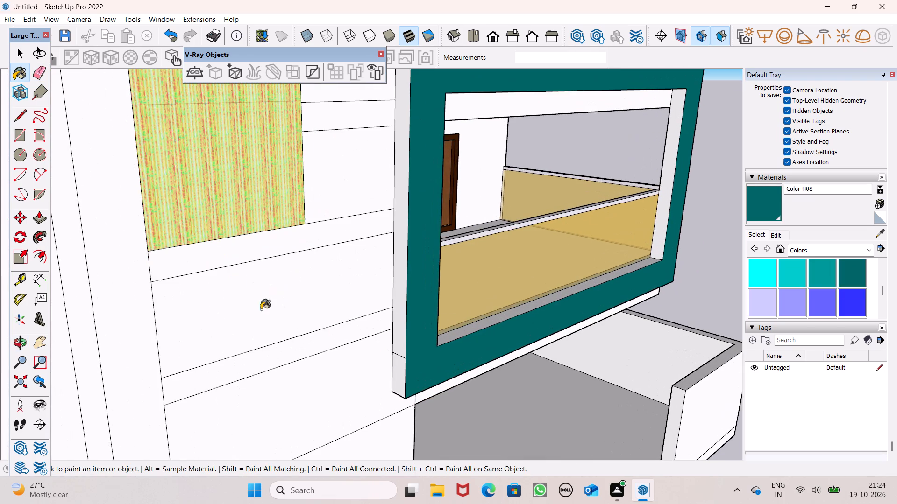
left_click_drag(39, 63, 45, 68)
scroll(375, 338, "up", 3)
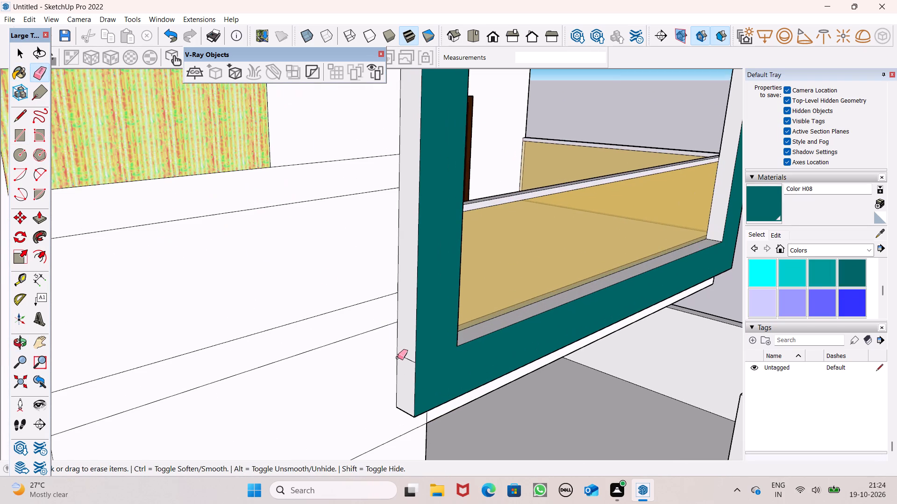
left_click(401, 357)
scroll(449, 377, "down", 1)
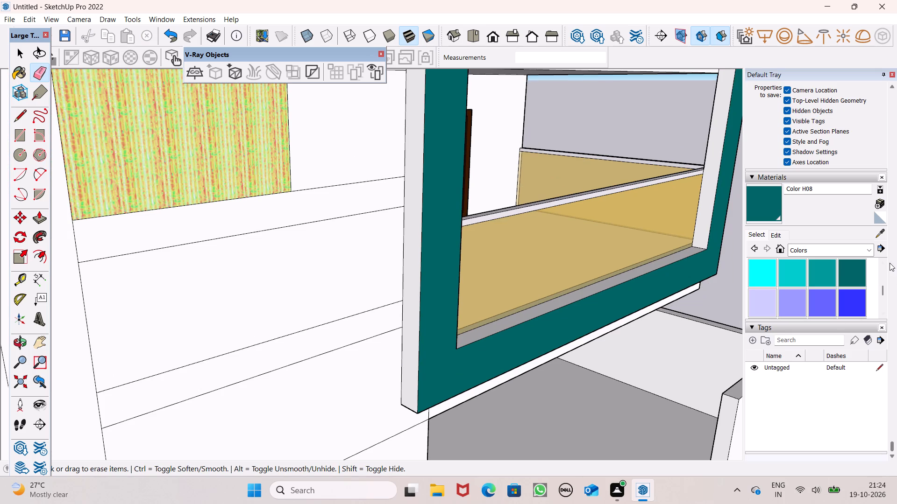
Paint the projecting frame's outer side faces, its inner side face near the striped wall and its inner bottom face with Color H08.
left_click(852, 279)
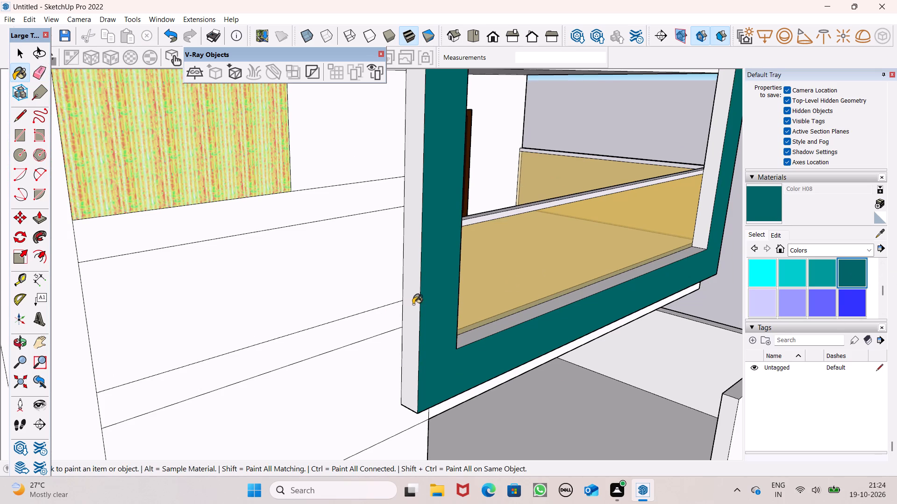
left_click(413, 304)
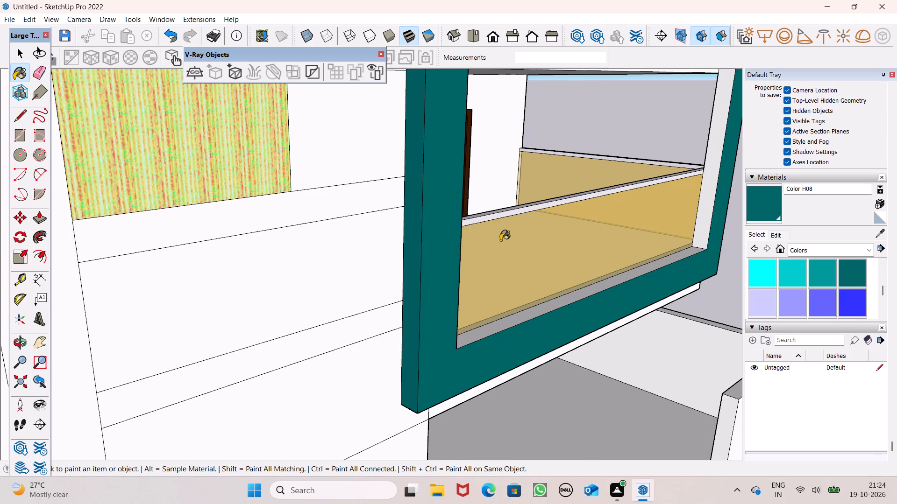
scroll(374, 263, "down", 4)
middle_click_drag(431, 259, 369, 256)
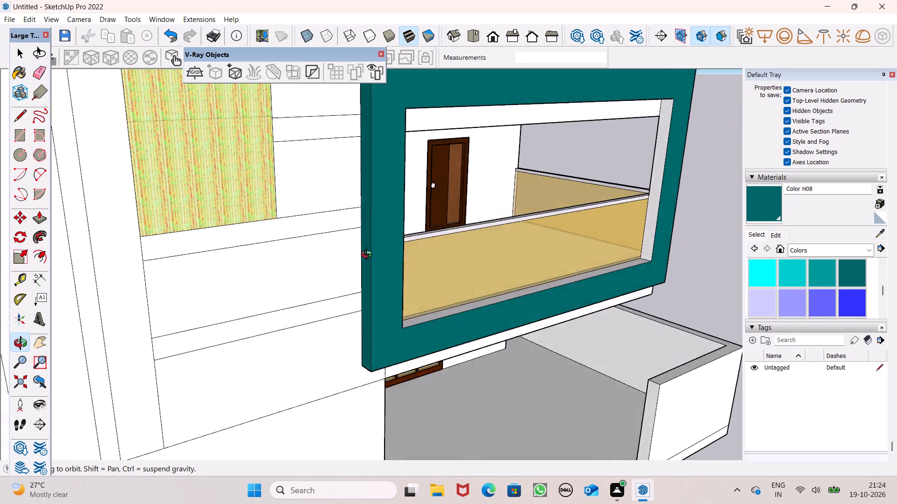
middle_click_drag(369, 256, 0, 258)
scroll(0, 257, "up", 1)
scroll(276, 248, "up", 4)
left_click_drag(174, 245, 179, 252)
left_click(192, 273)
scroll(163, 223, "down", 5)
left_click(321, 347)
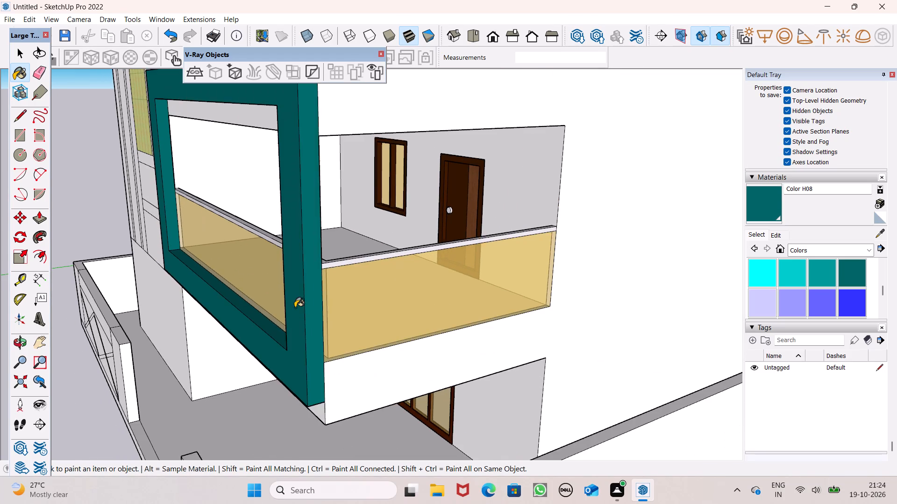
Paint the inner top face and the underside of the projecting balcony frame with Color H08.
scroll(295, 308, "down", 5)
middle_click_drag(303, 208, 428, 24)
scroll(310, 65, "up", 5)
scroll(251, 160, "up", 5)
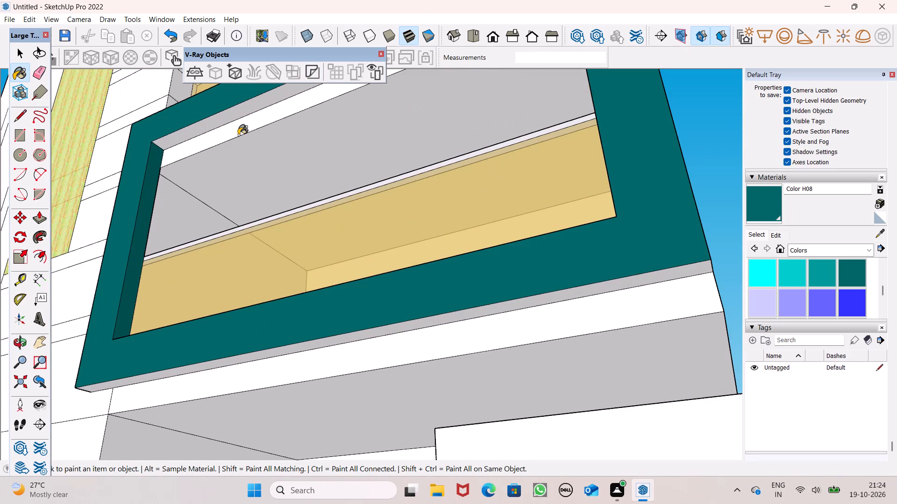
left_click(232, 114)
scroll(227, 159, "down", 7)
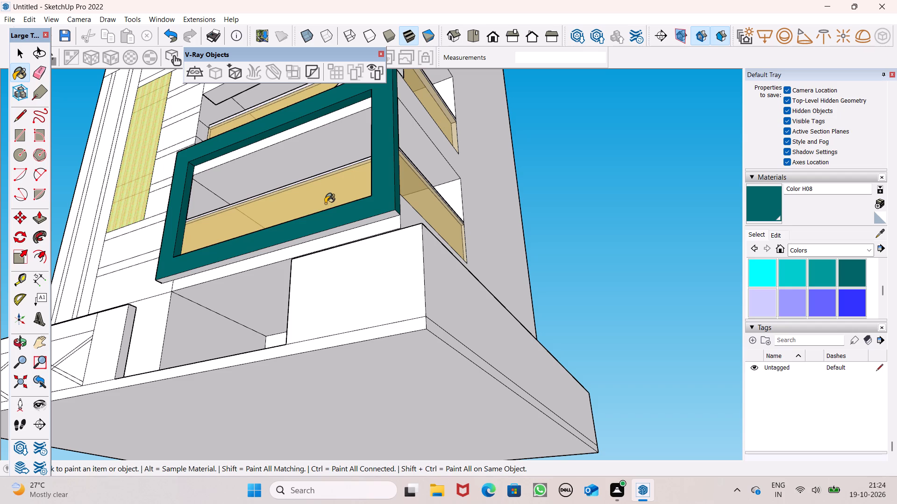
scroll(397, 202, "down", 2)
middle_click_drag(394, 214, 293, 282)
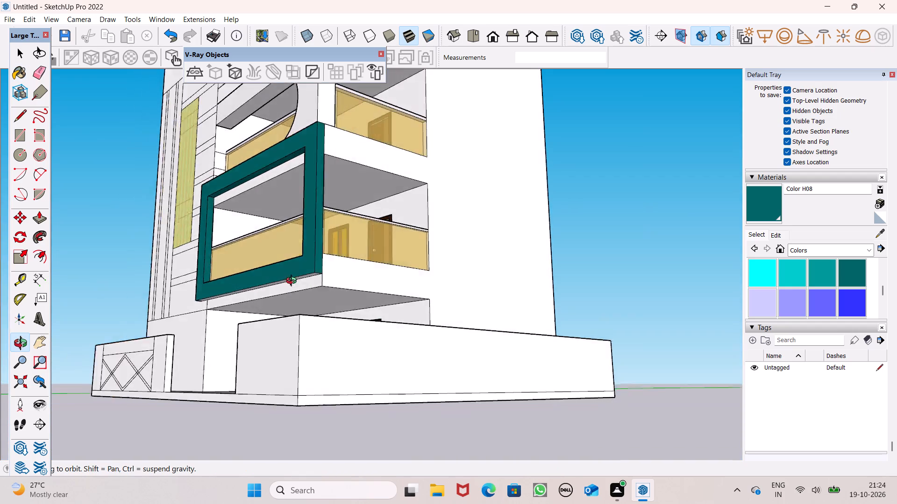
middle_click_drag(293, 282, 231, 230)
scroll(228, 231, "up", 1)
scroll(263, 249, "up", 5)
left_click(262, 247)
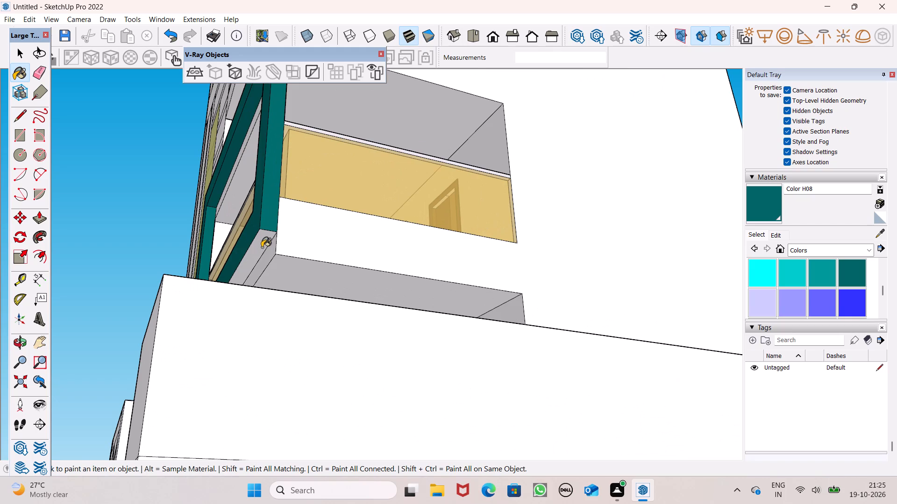
Edit Color H08 to a sage green with RGB values 130, 158, 128.
scroll(265, 225, "down", 4)
middle_click_drag(279, 230, 477, 270)
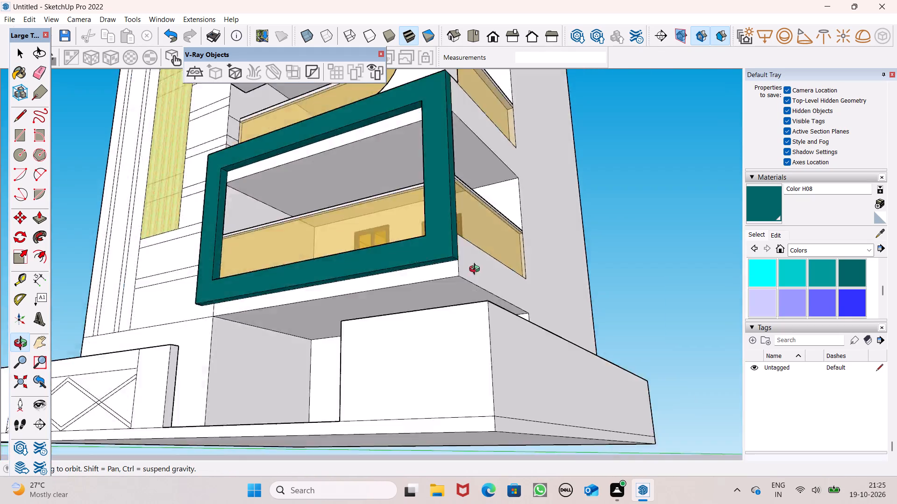
middle_click_drag(477, 270, 592, 350)
scroll(555, 308, "down", 2)
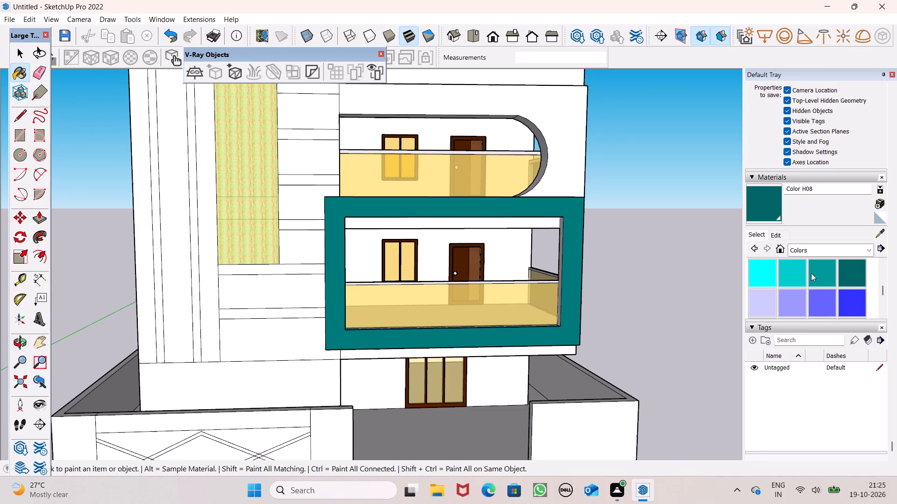
left_click(776, 239)
left_click(803, 294)
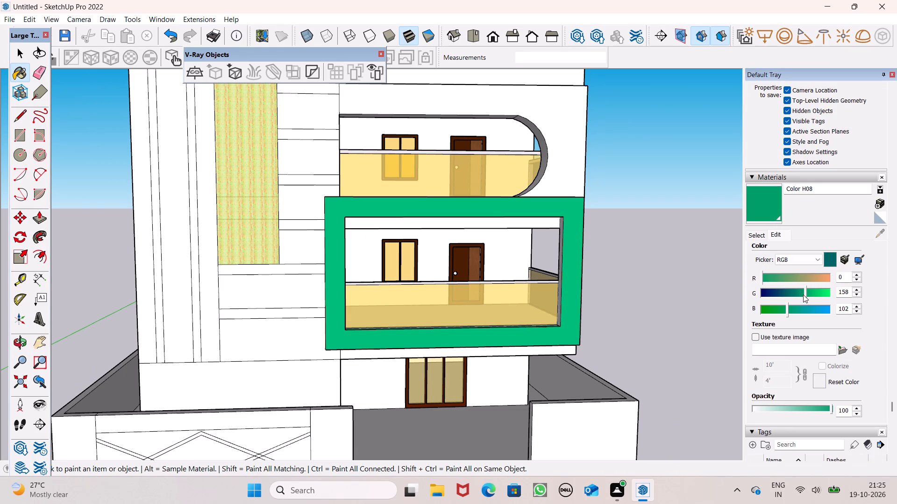
left_click(796, 278)
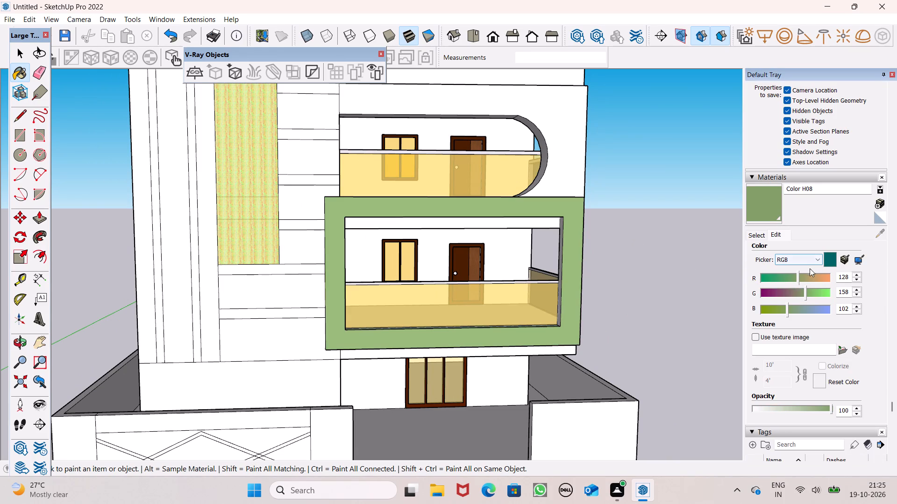
left_click(796, 277)
left_click(792, 309)
left_click(795, 309)
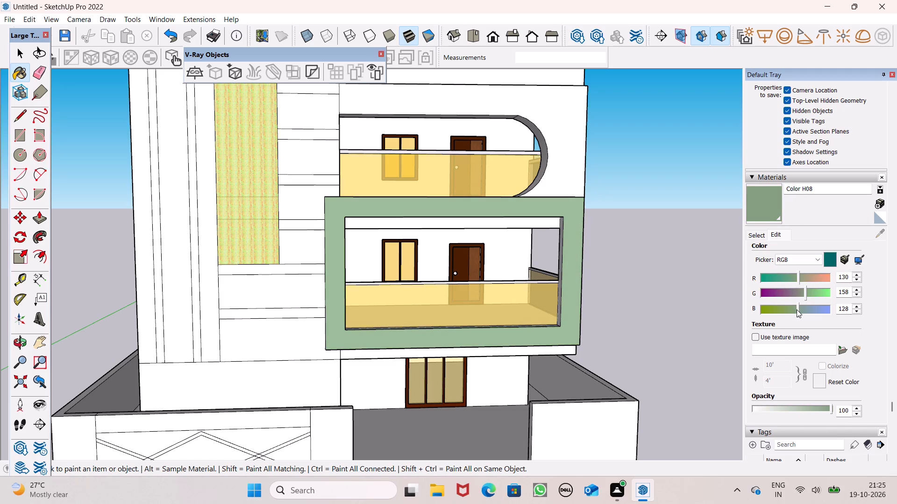
Paint the horizontal floor band between the two rounded-opening balconies with the sage green Color H08.
left_click(763, 218)
middle_click_drag(409, 254, 271, 350)
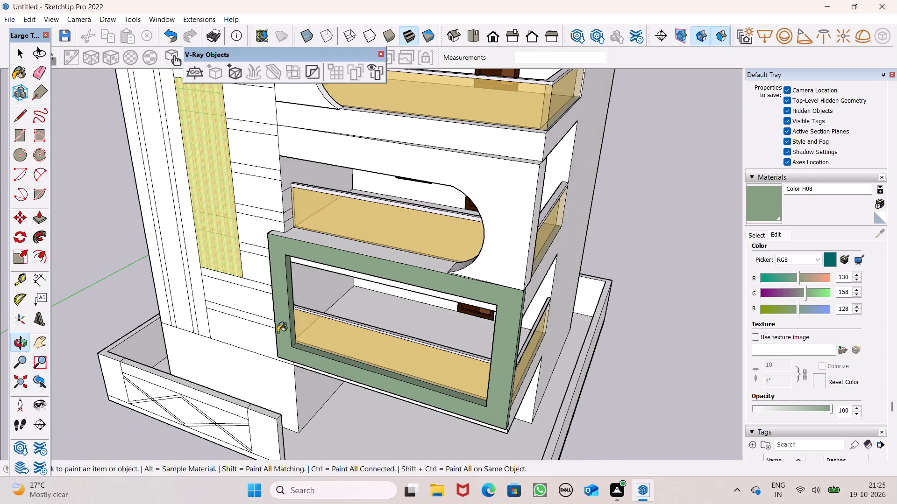
scroll(333, 322, "down", 2)
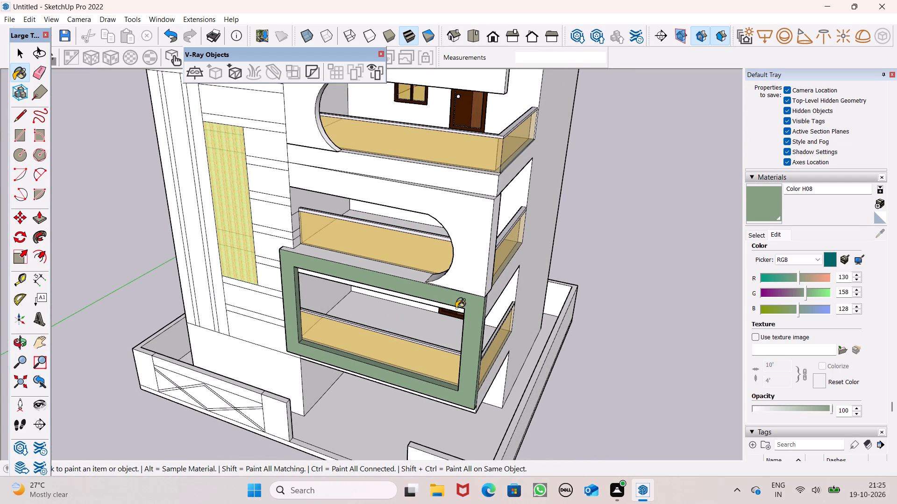
middle_click_drag(456, 308, 474, 256)
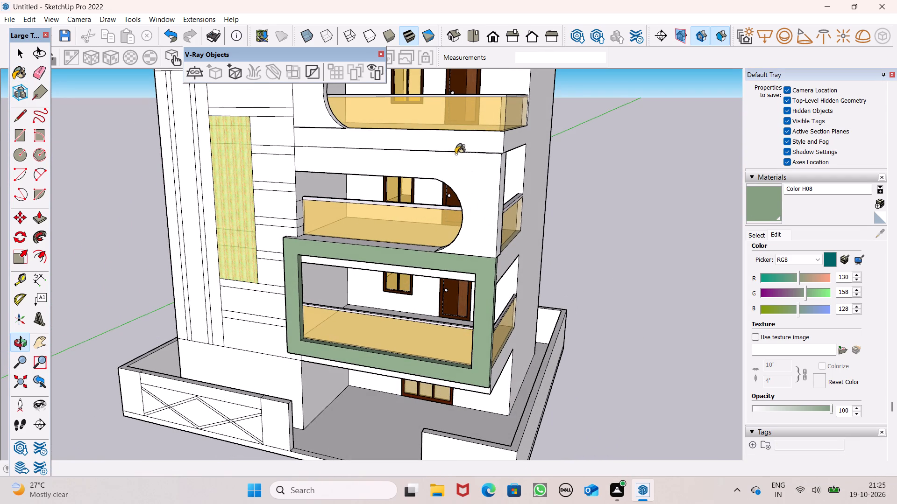
middle_click_drag(461, 151, 348, 219)
scroll(393, 202, "up", 4)
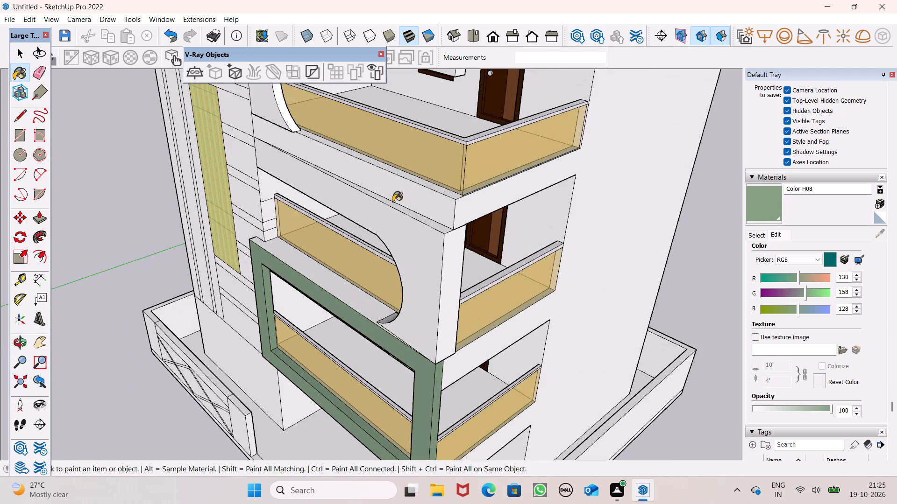
left_click(403, 196)
scroll(454, 180, "up", 4)
left_click(437, 187)
scroll(433, 198, "down", 4)
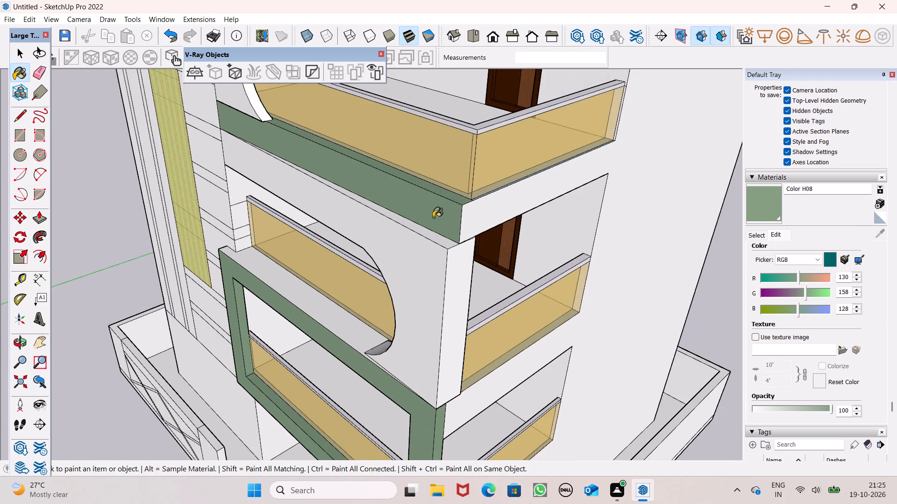
Paint the front face and the open-side end face of the uppermost projecting balcony frame with Color H08.
middle_click_drag(434, 218, 498, 178)
scroll(512, 201, "down", 6)
middle_click_drag(483, 215, 524, 176)
scroll(459, 180, "down", 5)
scroll(360, 223, "down", 6)
scroll(393, 189, "up", 6)
scroll(415, 92, "up", 6)
scroll(483, 117, "up", 3)
left_click(521, 100)
middle_click_drag(500, 181, 380, 197)
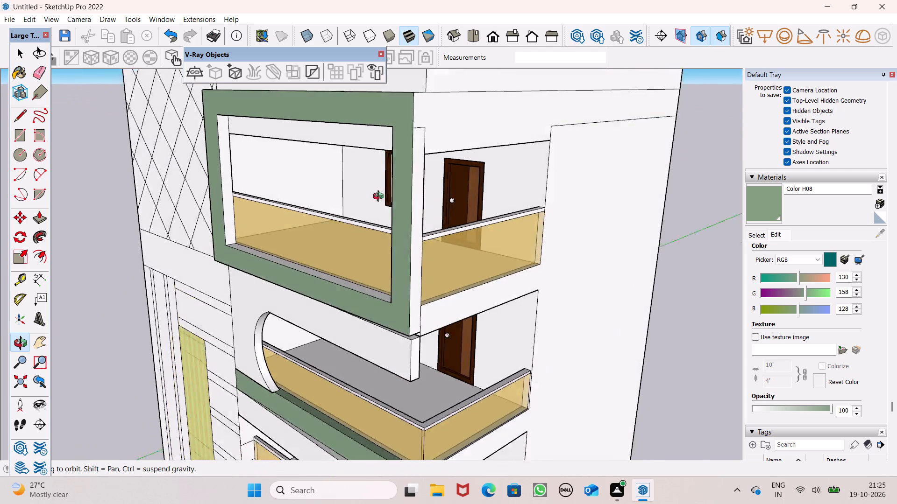
middle_click_drag(380, 197, 352, 197)
scroll(353, 197, "up", 4)
left_click(313, 198)
Paint the uppermost frame's inner side face near the diamond-patterned wall and its inner bottom face with Color H08.
scroll(346, 191, "down", 6)
scroll(253, 211, "up", 2)
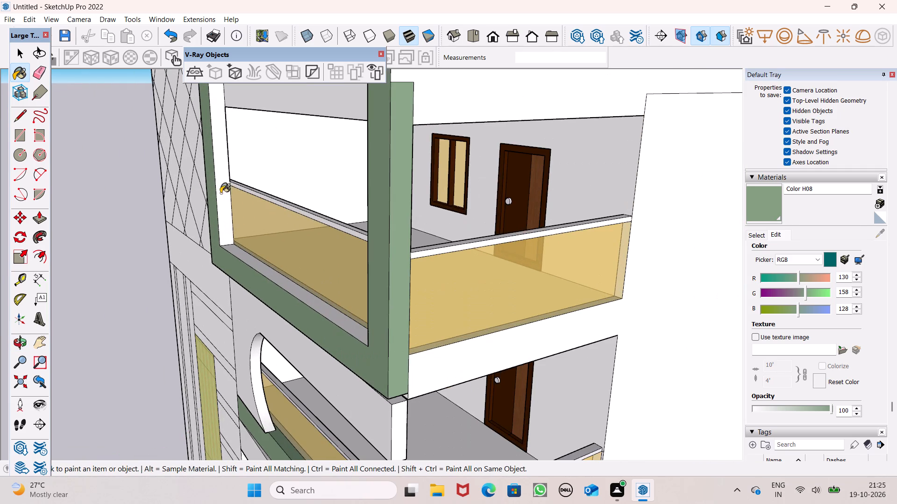
scroll(221, 193, "up", 1)
left_click(225, 194)
scroll(240, 260, "up", 4)
left_click(248, 256)
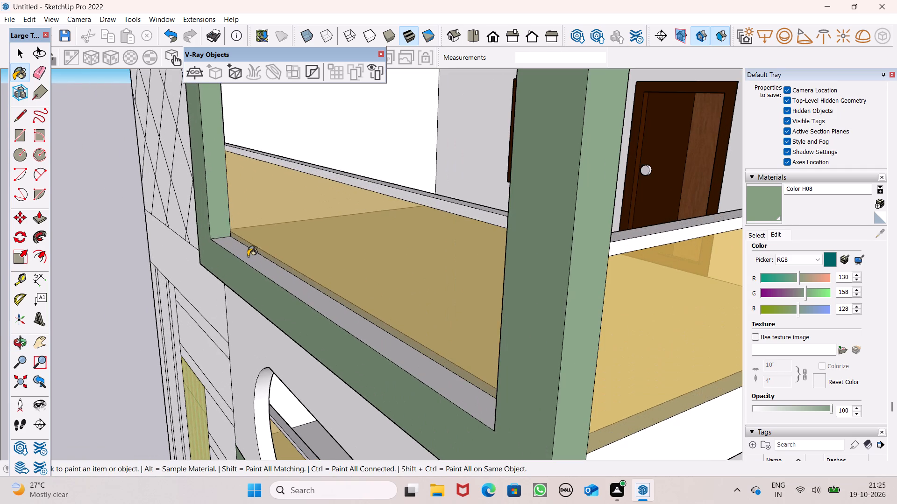
Paint the inner top face and the outer top face of the uppermost projecting balcony frame with Color H08.
scroll(232, 186, "down", 12)
middle_click_drag(242, 205, 364, 89)
scroll(364, 89, "up", 1)
scroll(286, 85, "up", 1)
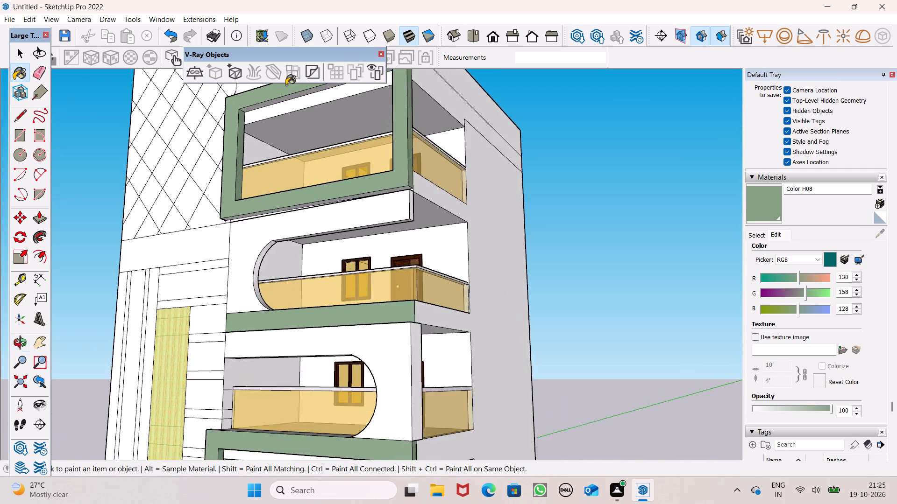
scroll(286, 85, "up", 8)
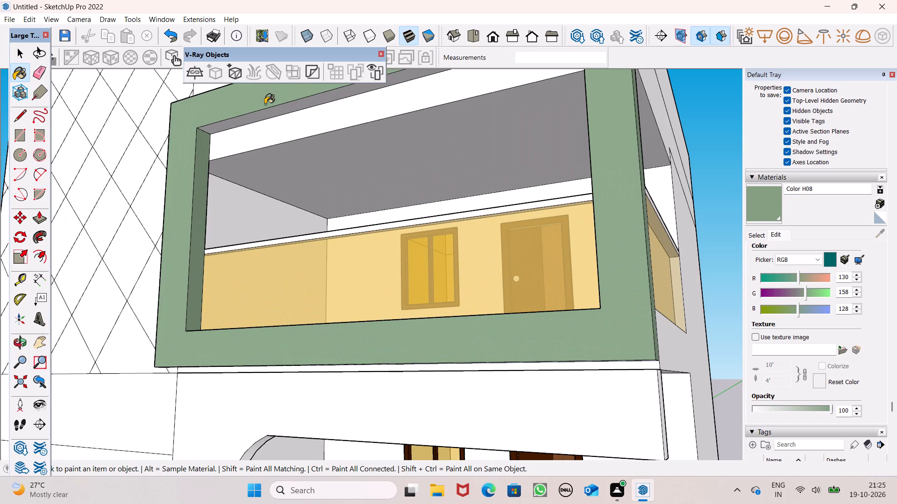
left_click(263, 116)
scroll(262, 121, "down", 12)
middle_click_drag(260, 155, 257, 172)
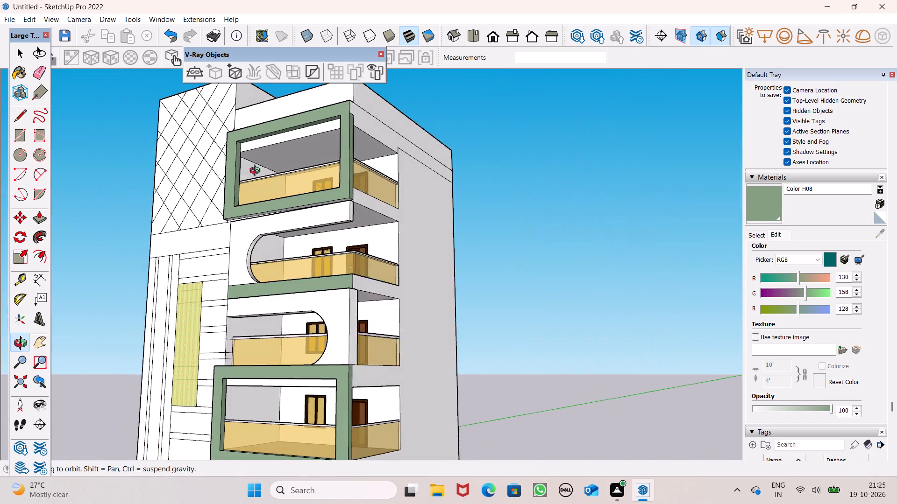
middle_click_drag(257, 172, 119, 336)
scroll(155, 278, "up", 5)
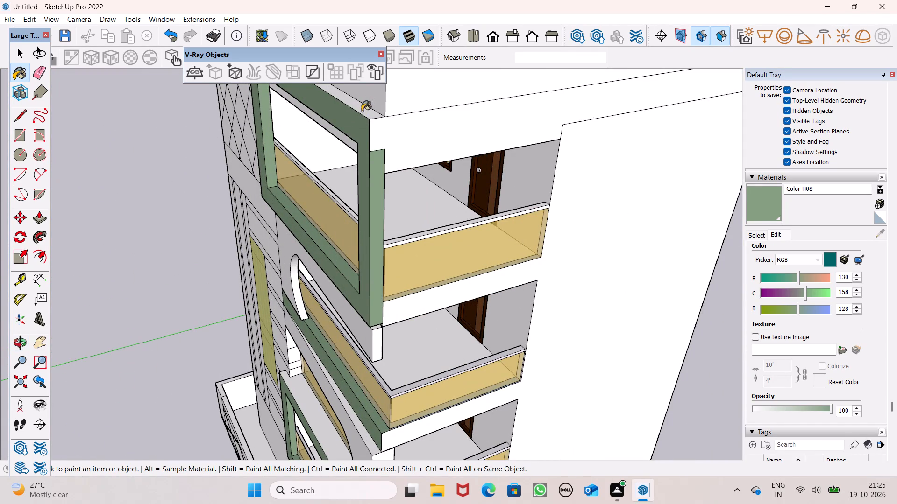
left_click(362, 111)
Draw a vertical edge about 1' 10 3/8" long closing the top of the uppermost frame's end face, and erase the leftover horizontal edge across it.
middle_click_drag(371, 140, 250, 140)
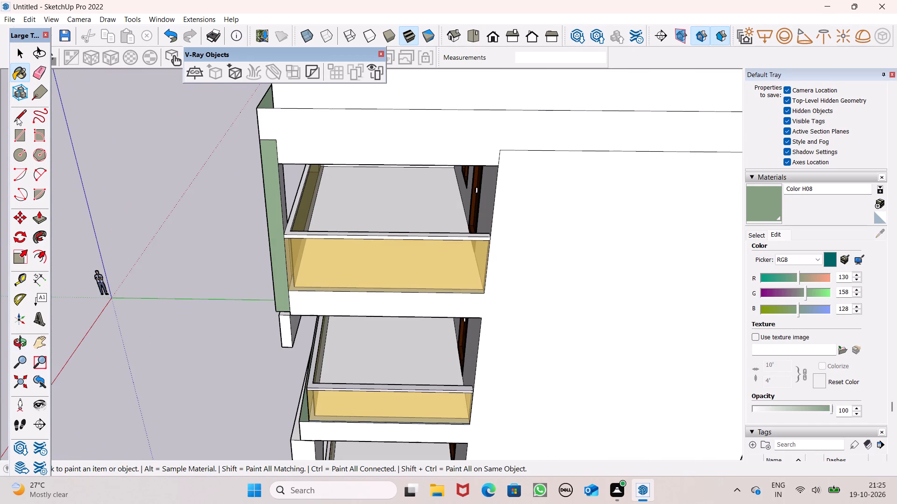
left_click(17, 117)
scroll(253, 114, "up", 3)
left_click_drag(285, 105, 285, 115)
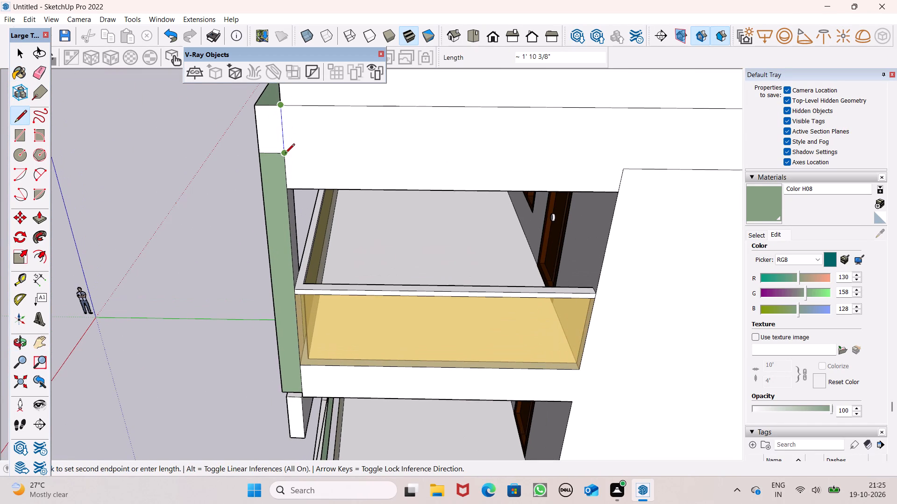
left_click(285, 154)
left_click(43, 76)
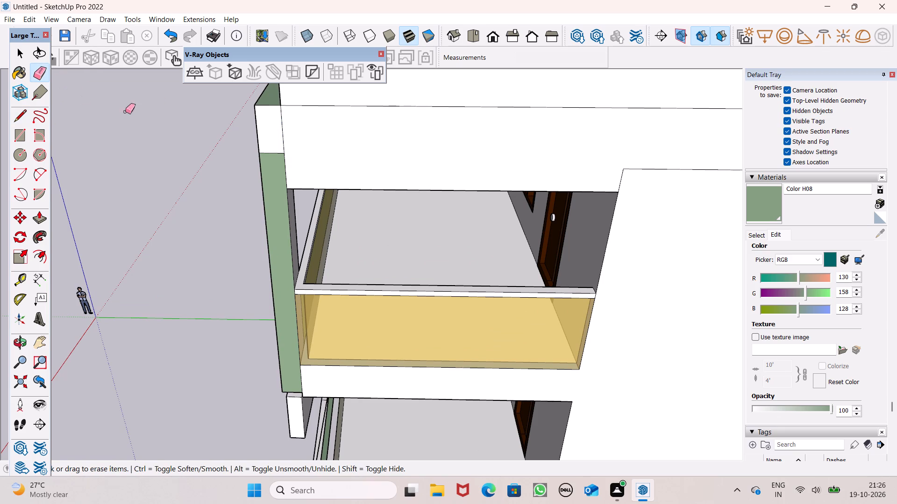
left_click_drag(277, 146, 274, 154)
Paint the three wide vertical strips on the facade beside the striped panel with the sage green Color H08.
scroll(189, 145, "down", 2)
middle_click_drag(183, 185, 192, 187)
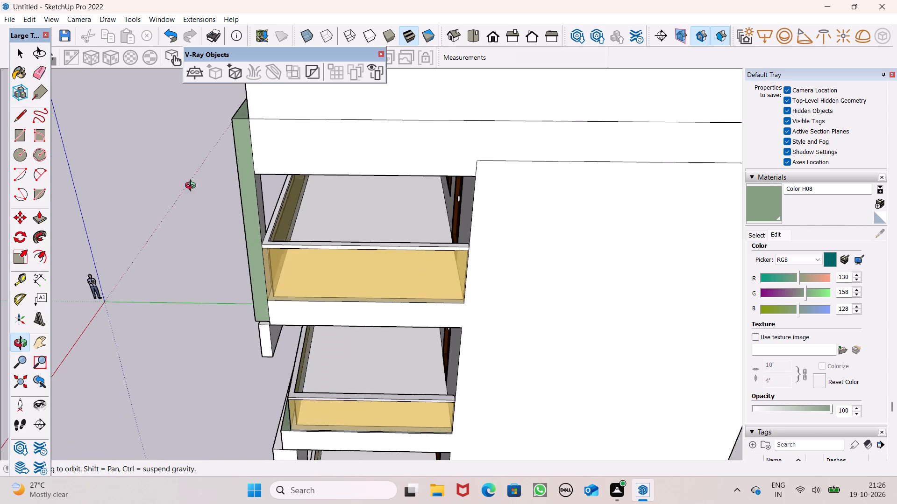
middle_click_drag(192, 187, 431, 136)
scroll(399, 193, "down", 4)
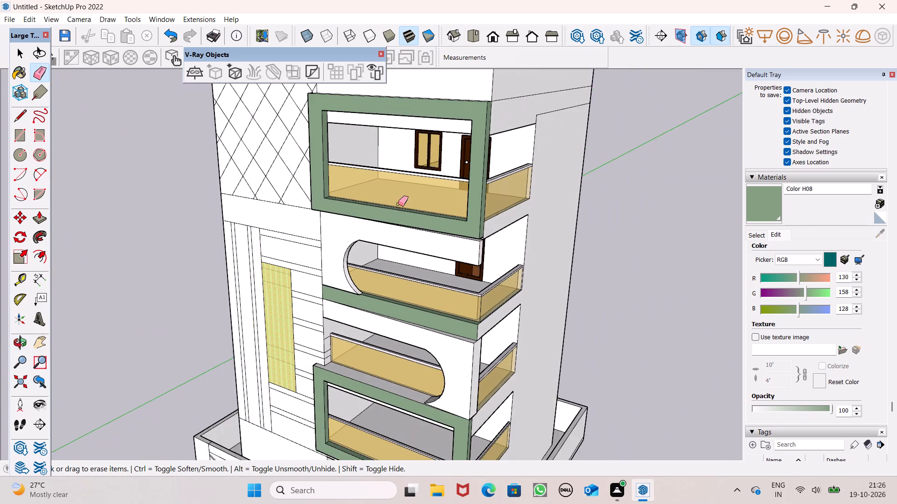
middle_click_drag(393, 210, 498, 197)
scroll(490, 197, "down", 1)
left_click(767, 213)
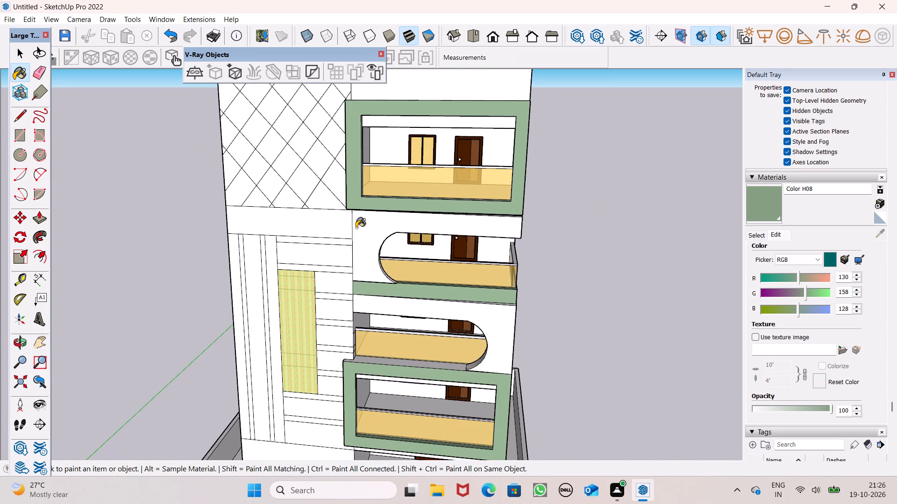
scroll(254, 292, "up", 4)
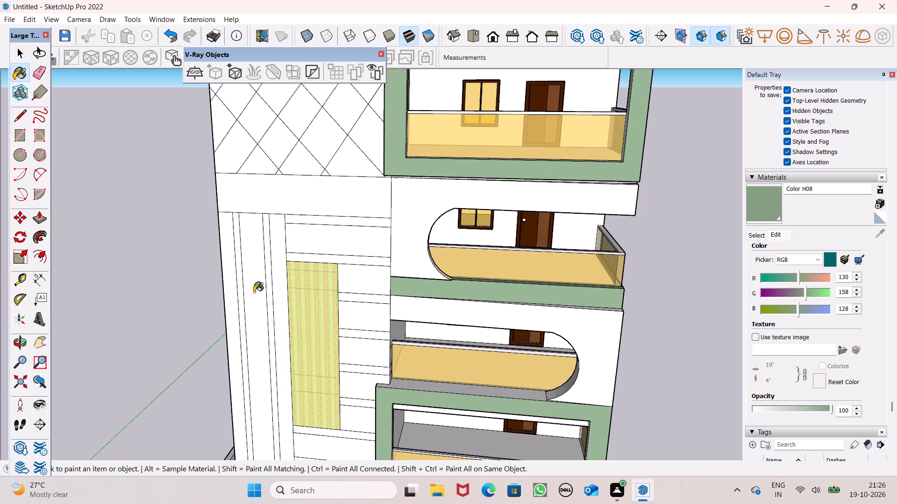
left_click(256, 290)
scroll(223, 294, "up", 2)
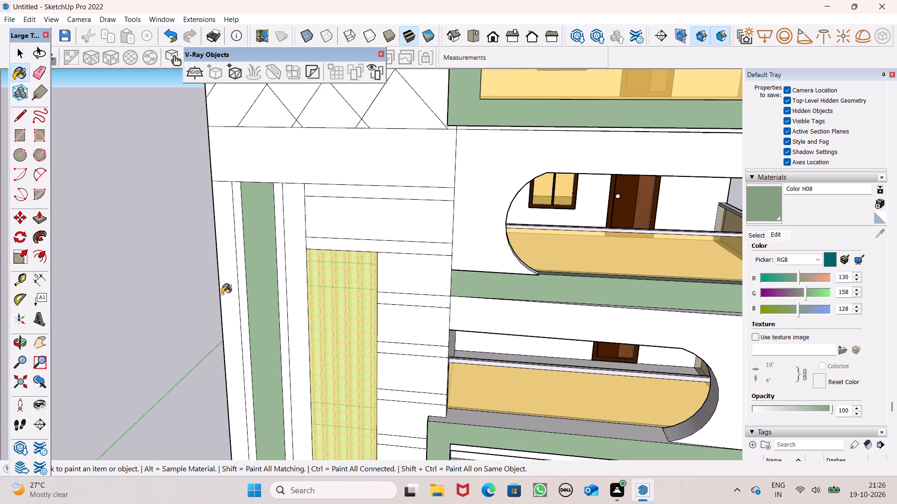
left_click(231, 289)
left_click(296, 300)
scroll(294, 307, "up", 2)
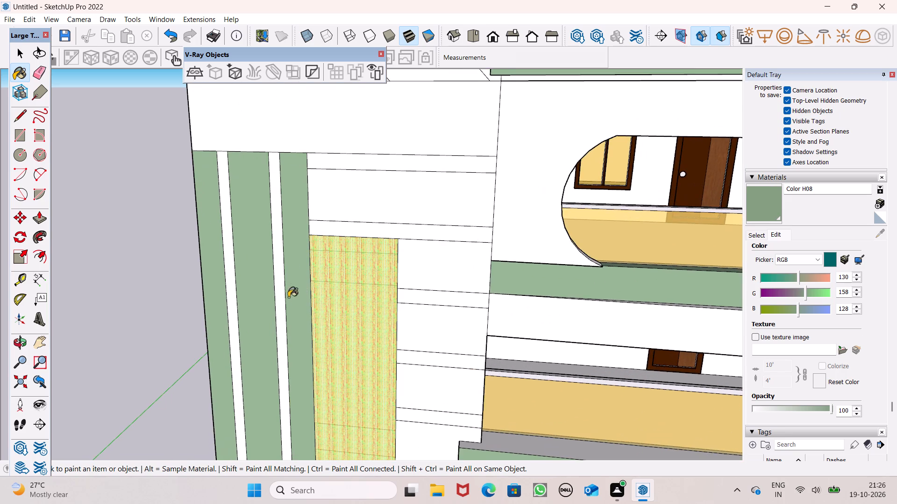
Examine the building's painted front facade and side elevation from several angles.
scroll(304, 253, "down", 14)
middle_click_drag(317, 302, 317, 302)
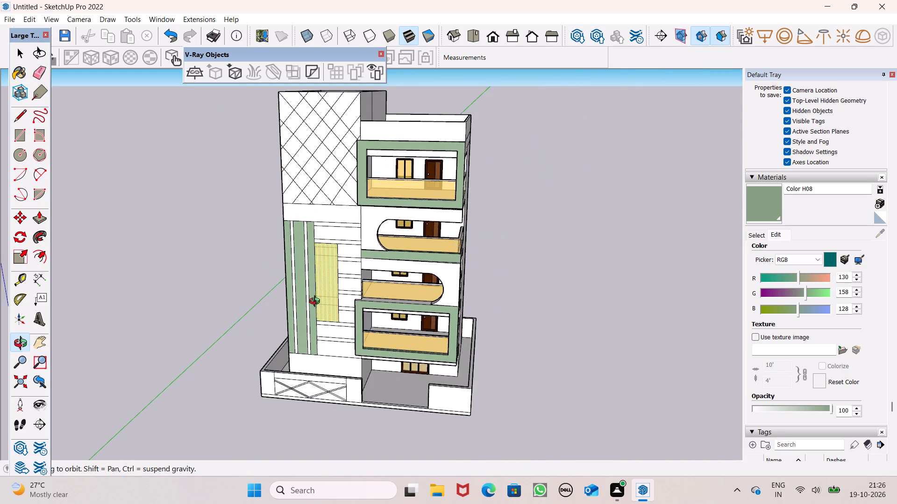
middle_click_drag(317, 302, 348, 268)
scroll(385, 285, "down", 2)
middle_click_drag(381, 325, 364, 335)
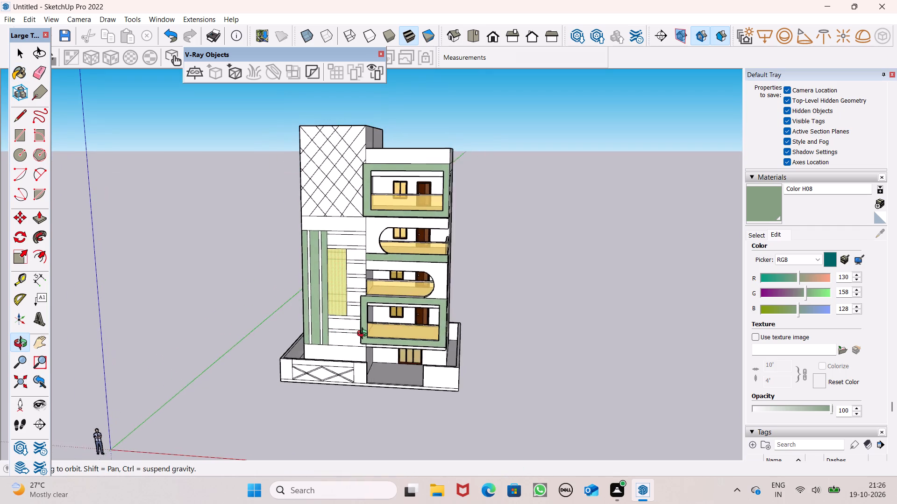
middle_click_drag(364, 335, 367, 339)
scroll(369, 304, "up", 2)
middle_click_drag(462, 314, 455, 318)
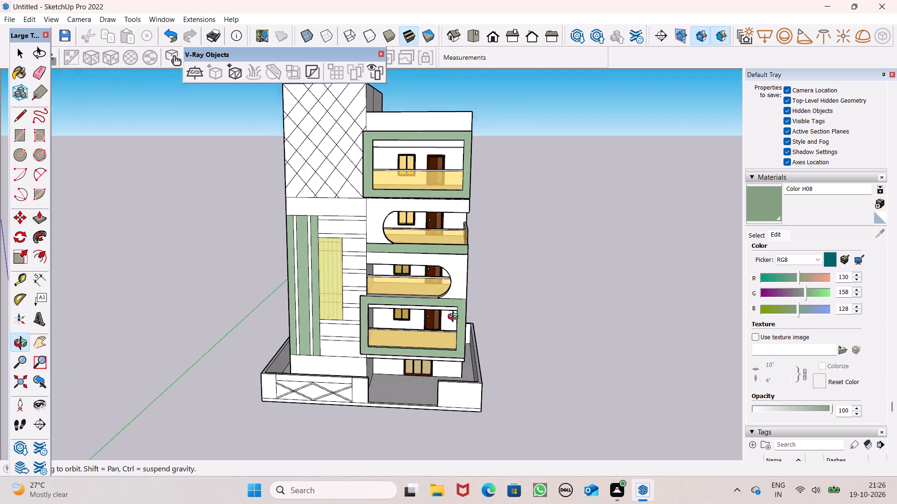
middle_click_drag(455, 318, 431, 328)
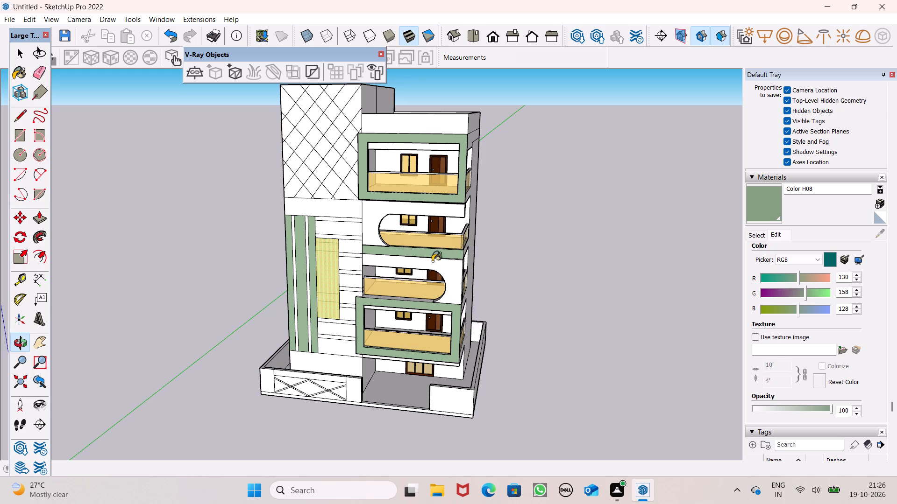
middle_click_drag(422, 273, 99, 303)
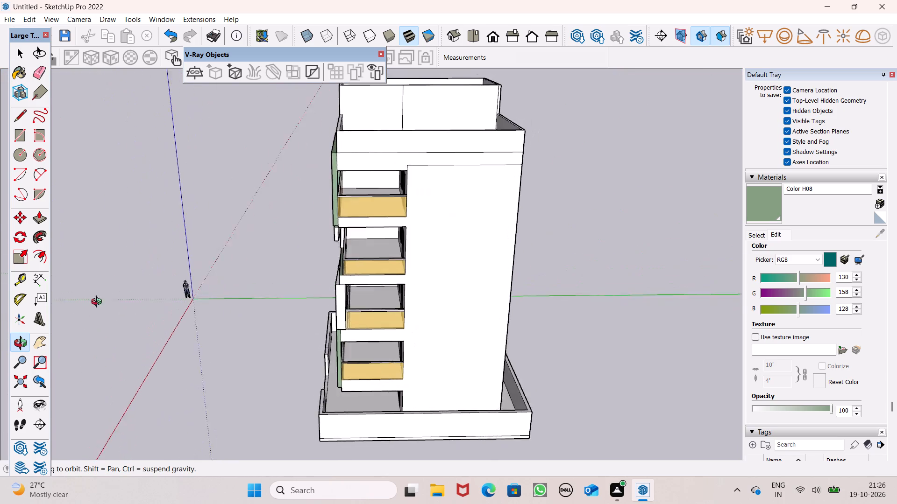
middle_click_drag(99, 303, 268, 268)
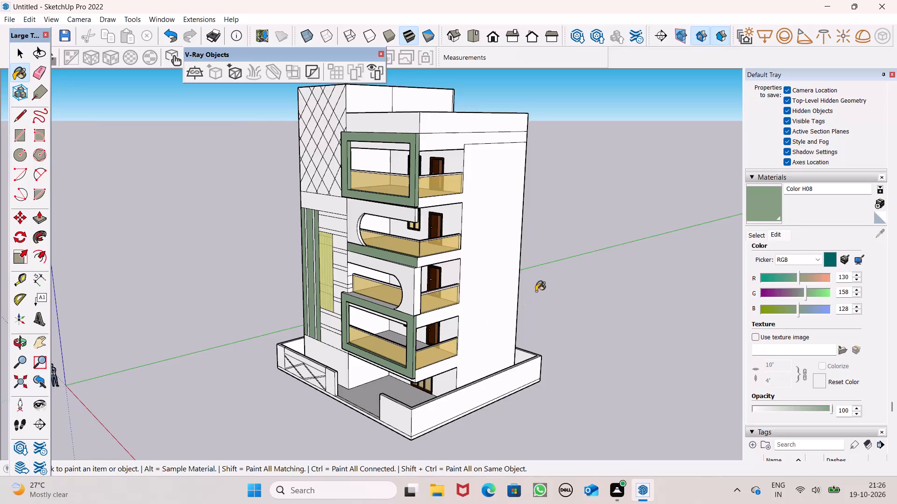
scroll(469, 320, "up", 1)
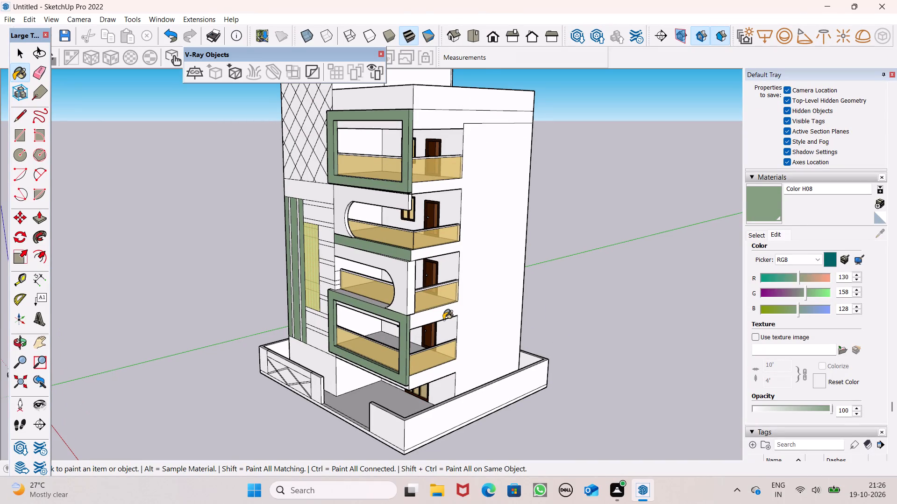
middle_click_drag(440, 332, 478, 357)
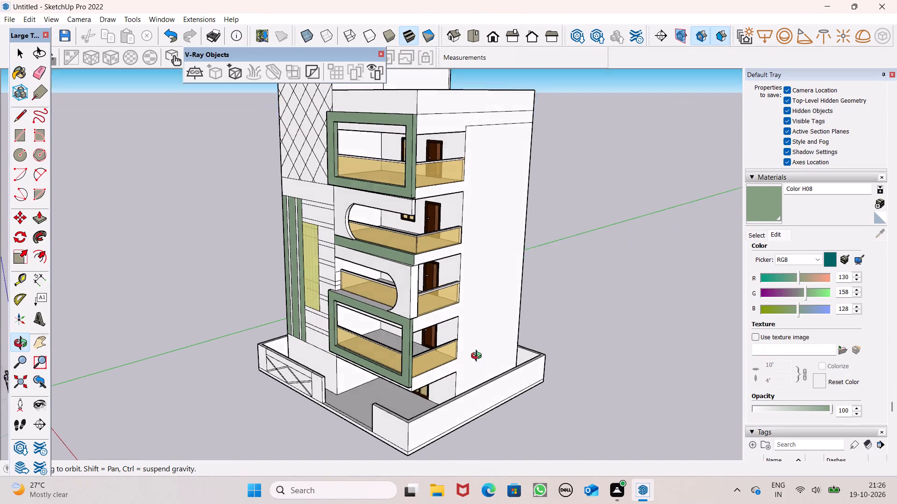
middle_click_drag(478, 357, 595, 352)
scroll(591, 321, "down", 3)
middle_click_drag(449, 281, 530, 243)
scroll(480, 256, "down", 4)
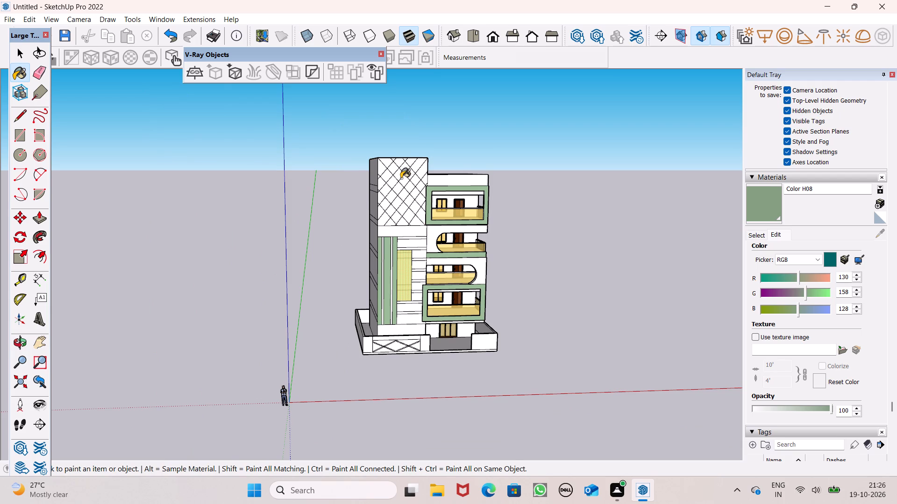
Paint the top two half-diamonds along the diamond-patterned wall's outer vertical edge, and the small triangle between them, with Color H08.
scroll(401, 175, "up", 5)
scroll(457, 246, "up", 1)
middle_click_drag(455, 246, 427, 281)
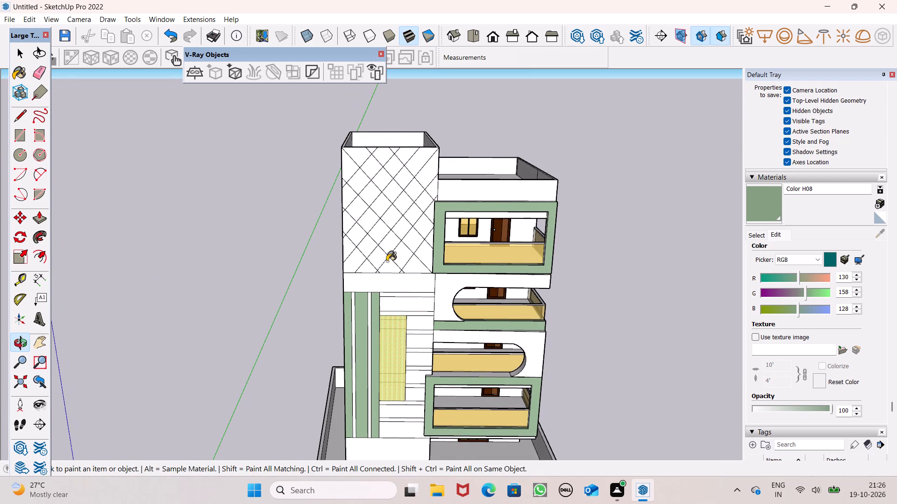
scroll(385, 219, "up", 5)
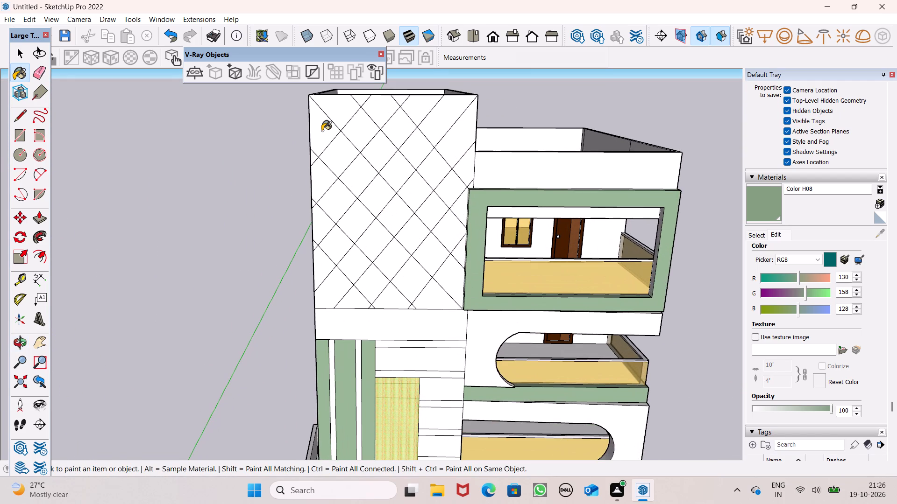
scroll(322, 131, "up", 3)
left_click_drag(322, 132, 322, 136)
left_click_drag(322, 206, 324, 195)
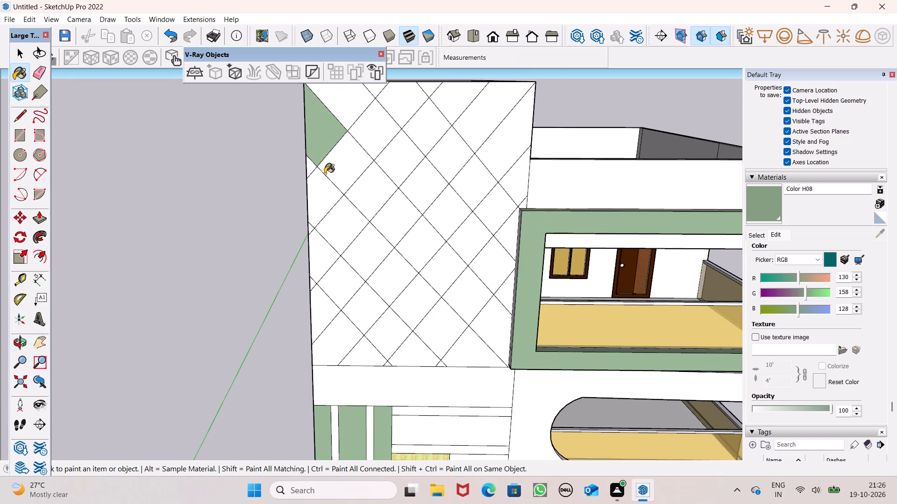
scroll(324, 166, "up", 5)
left_click(300, 165)
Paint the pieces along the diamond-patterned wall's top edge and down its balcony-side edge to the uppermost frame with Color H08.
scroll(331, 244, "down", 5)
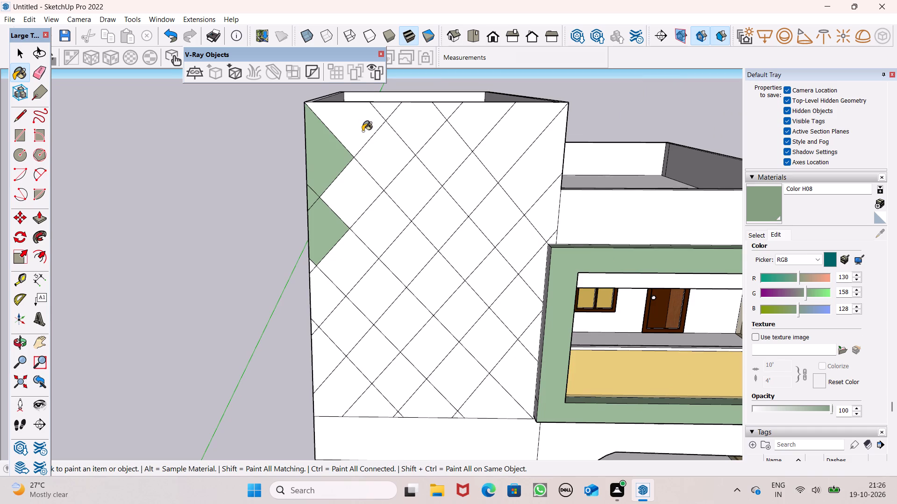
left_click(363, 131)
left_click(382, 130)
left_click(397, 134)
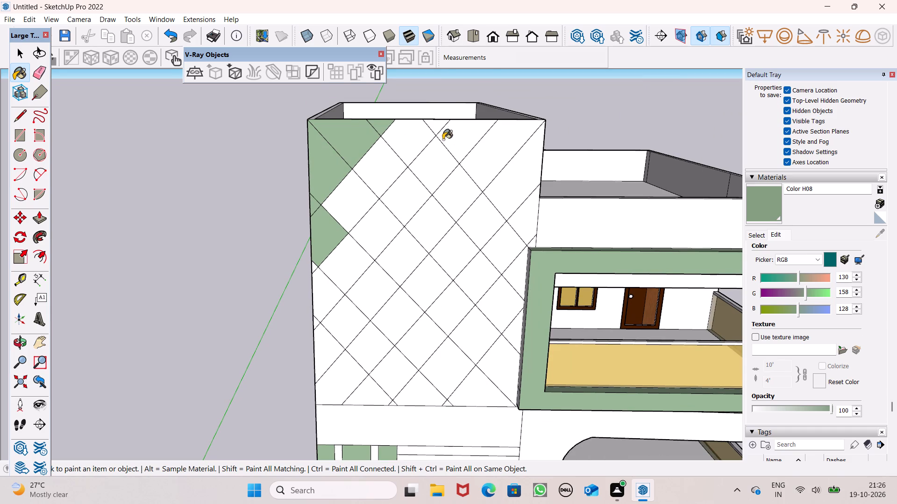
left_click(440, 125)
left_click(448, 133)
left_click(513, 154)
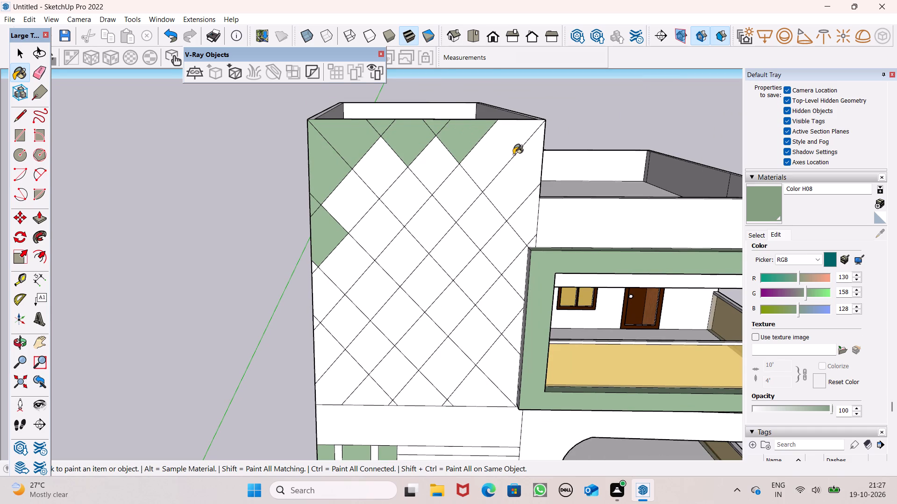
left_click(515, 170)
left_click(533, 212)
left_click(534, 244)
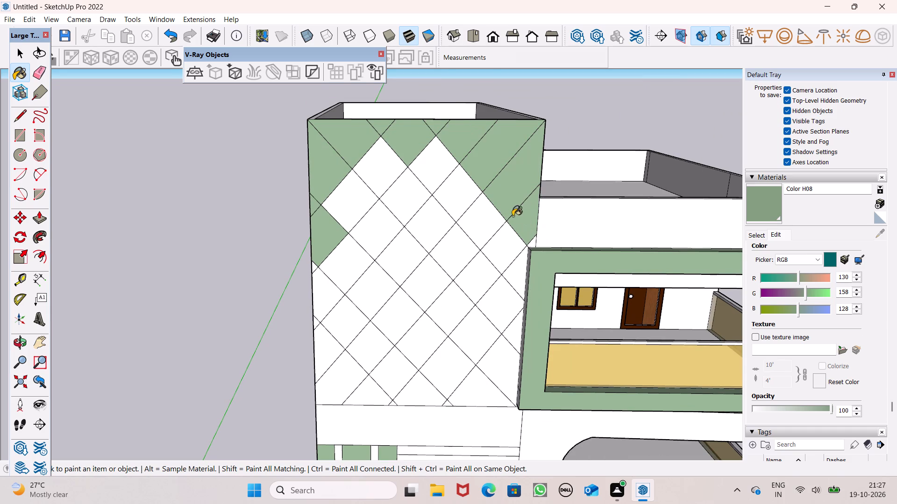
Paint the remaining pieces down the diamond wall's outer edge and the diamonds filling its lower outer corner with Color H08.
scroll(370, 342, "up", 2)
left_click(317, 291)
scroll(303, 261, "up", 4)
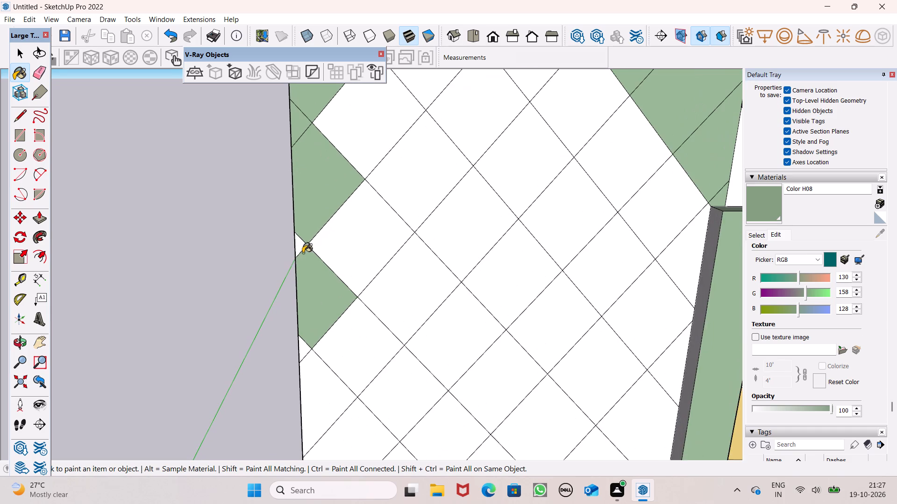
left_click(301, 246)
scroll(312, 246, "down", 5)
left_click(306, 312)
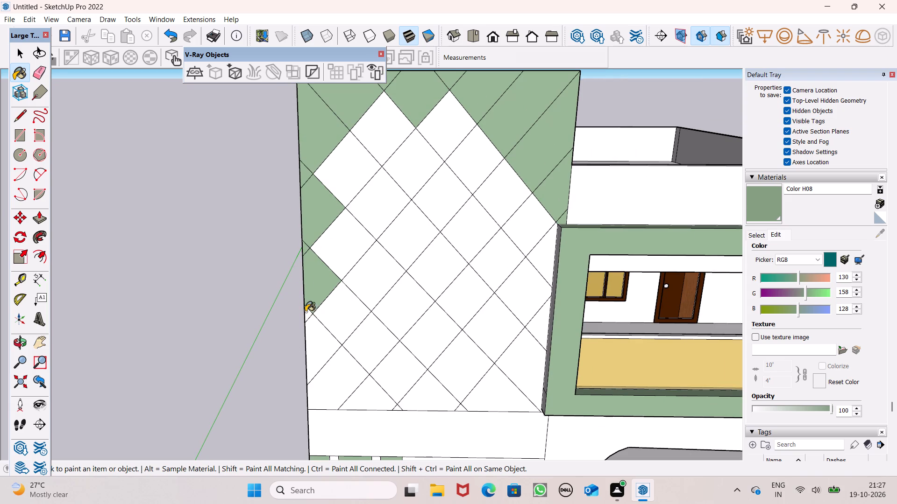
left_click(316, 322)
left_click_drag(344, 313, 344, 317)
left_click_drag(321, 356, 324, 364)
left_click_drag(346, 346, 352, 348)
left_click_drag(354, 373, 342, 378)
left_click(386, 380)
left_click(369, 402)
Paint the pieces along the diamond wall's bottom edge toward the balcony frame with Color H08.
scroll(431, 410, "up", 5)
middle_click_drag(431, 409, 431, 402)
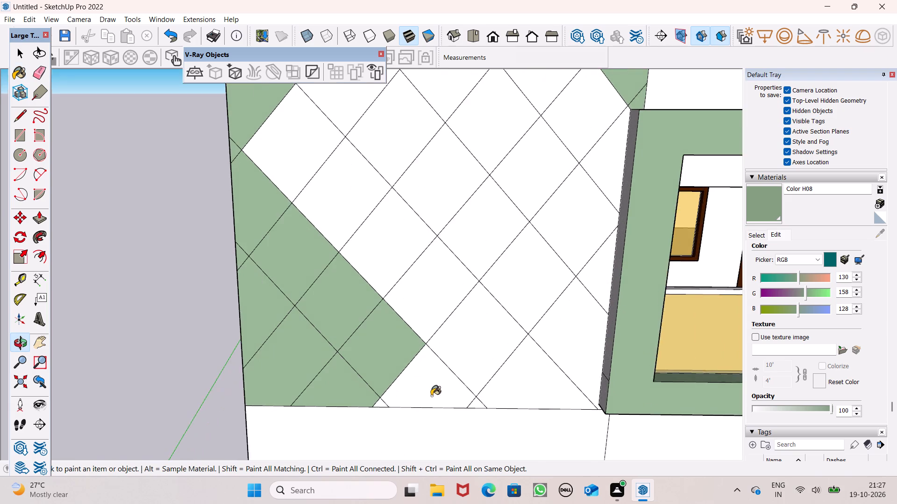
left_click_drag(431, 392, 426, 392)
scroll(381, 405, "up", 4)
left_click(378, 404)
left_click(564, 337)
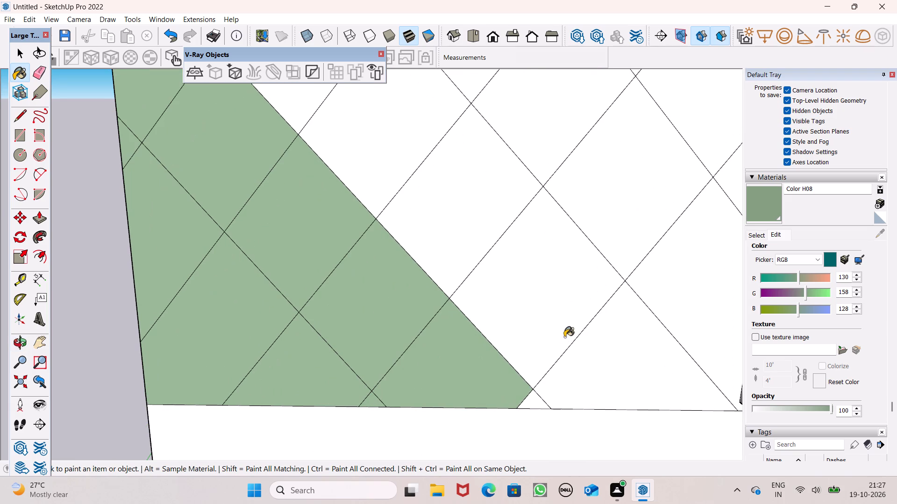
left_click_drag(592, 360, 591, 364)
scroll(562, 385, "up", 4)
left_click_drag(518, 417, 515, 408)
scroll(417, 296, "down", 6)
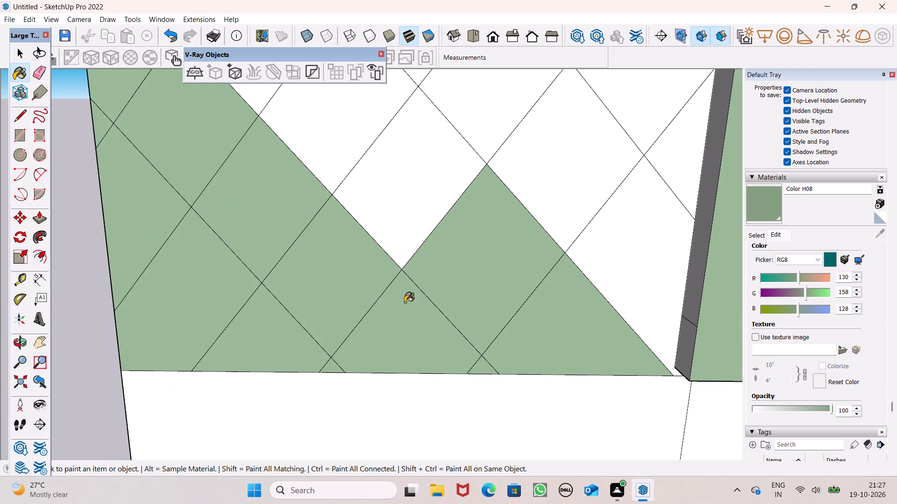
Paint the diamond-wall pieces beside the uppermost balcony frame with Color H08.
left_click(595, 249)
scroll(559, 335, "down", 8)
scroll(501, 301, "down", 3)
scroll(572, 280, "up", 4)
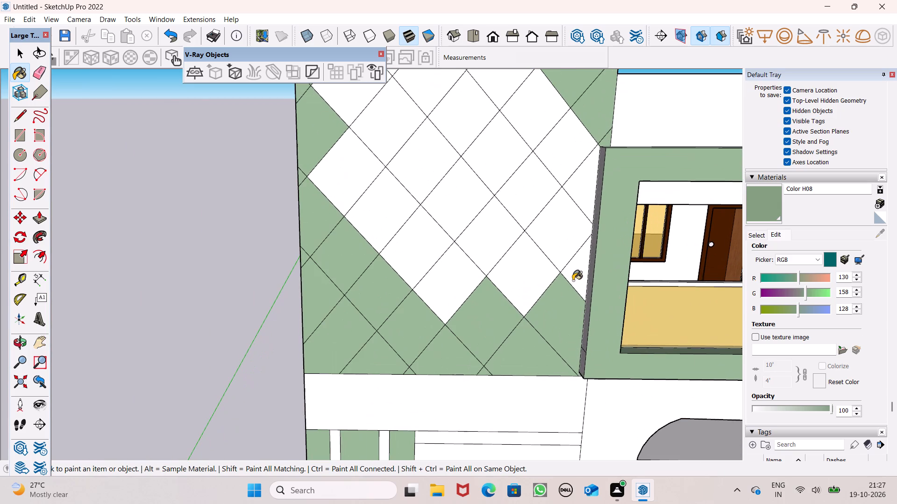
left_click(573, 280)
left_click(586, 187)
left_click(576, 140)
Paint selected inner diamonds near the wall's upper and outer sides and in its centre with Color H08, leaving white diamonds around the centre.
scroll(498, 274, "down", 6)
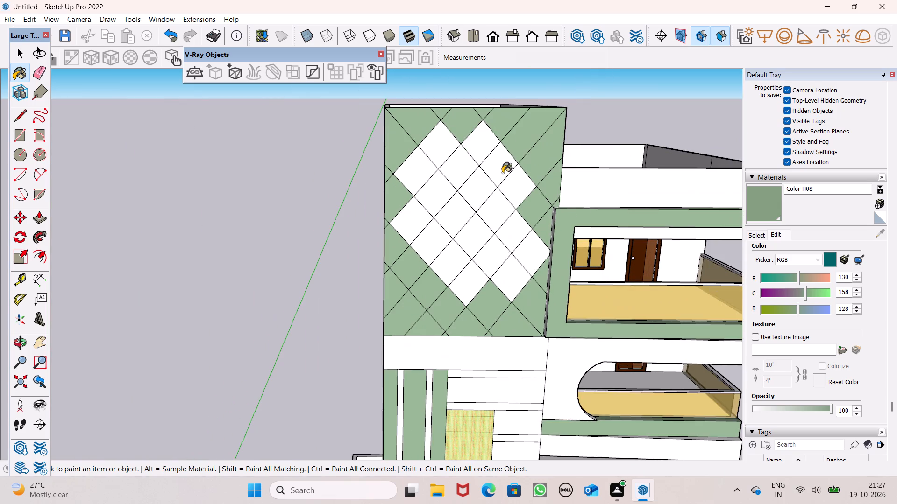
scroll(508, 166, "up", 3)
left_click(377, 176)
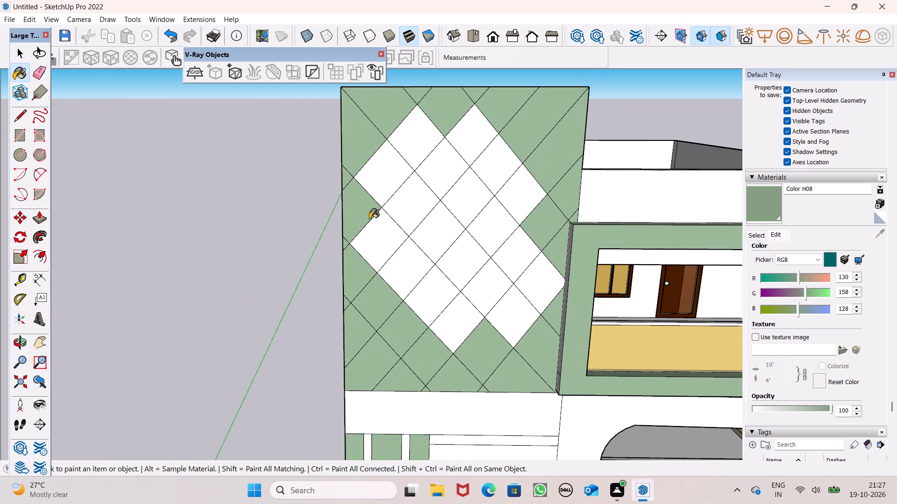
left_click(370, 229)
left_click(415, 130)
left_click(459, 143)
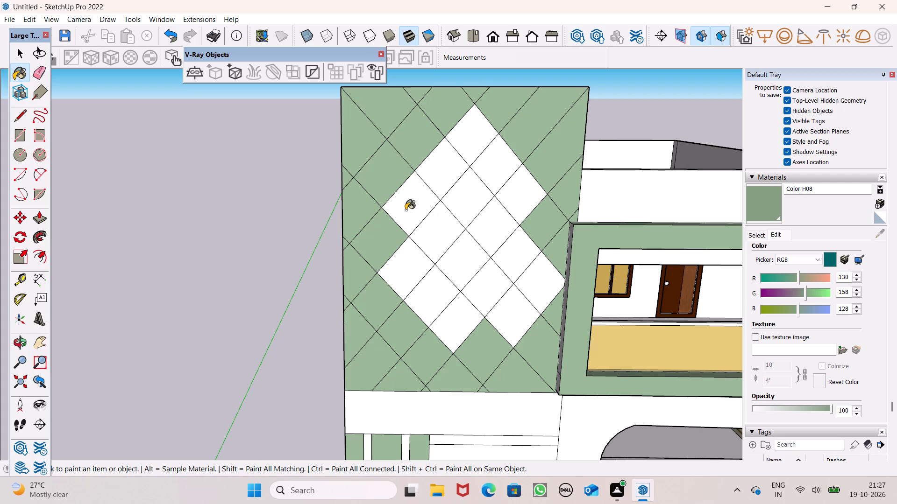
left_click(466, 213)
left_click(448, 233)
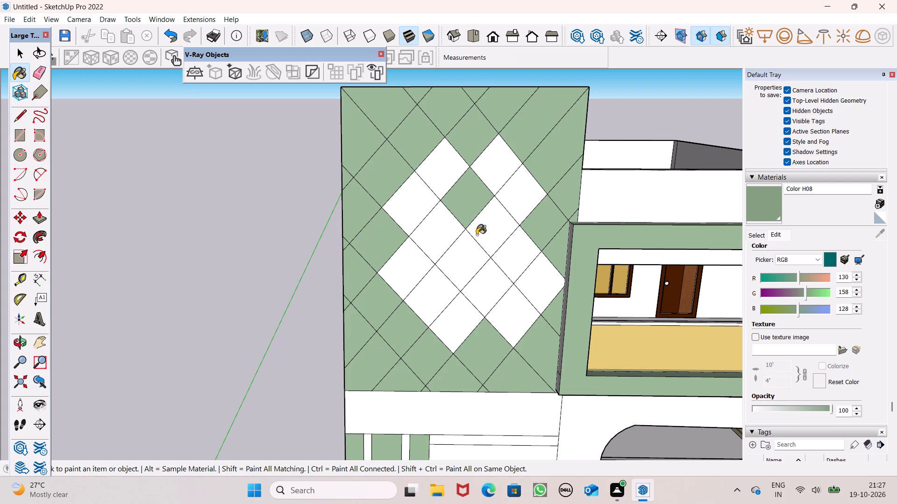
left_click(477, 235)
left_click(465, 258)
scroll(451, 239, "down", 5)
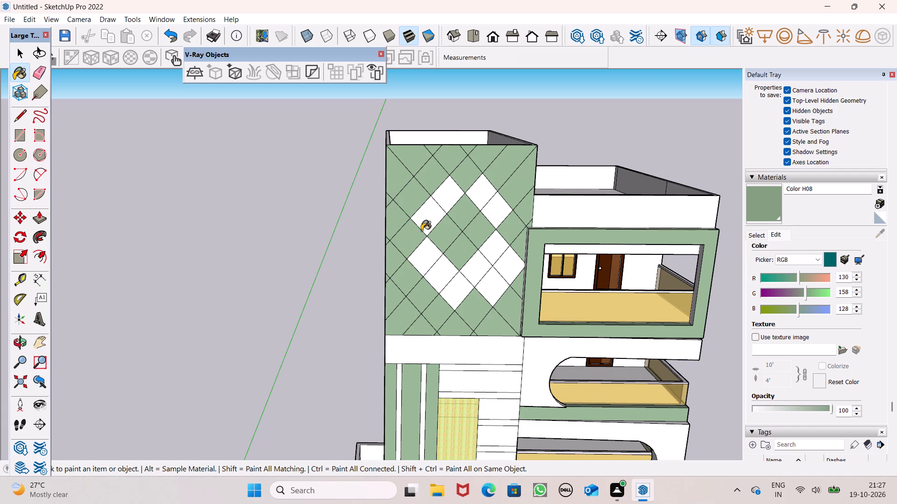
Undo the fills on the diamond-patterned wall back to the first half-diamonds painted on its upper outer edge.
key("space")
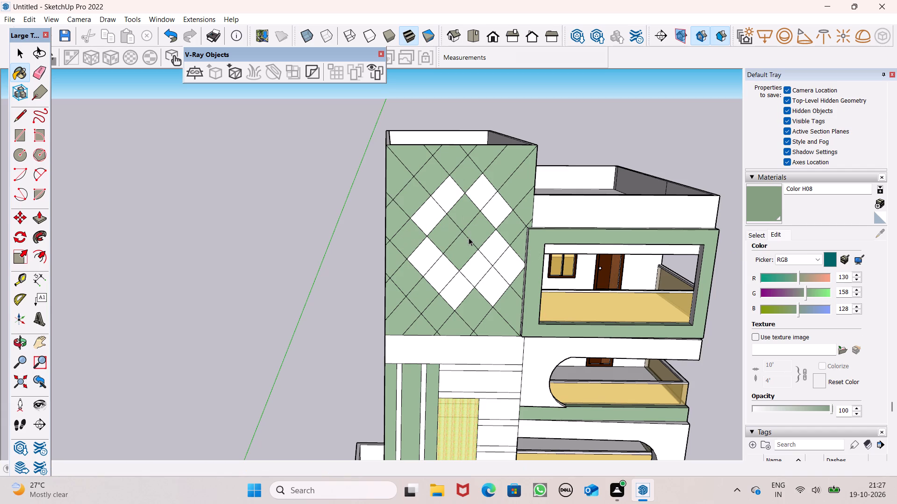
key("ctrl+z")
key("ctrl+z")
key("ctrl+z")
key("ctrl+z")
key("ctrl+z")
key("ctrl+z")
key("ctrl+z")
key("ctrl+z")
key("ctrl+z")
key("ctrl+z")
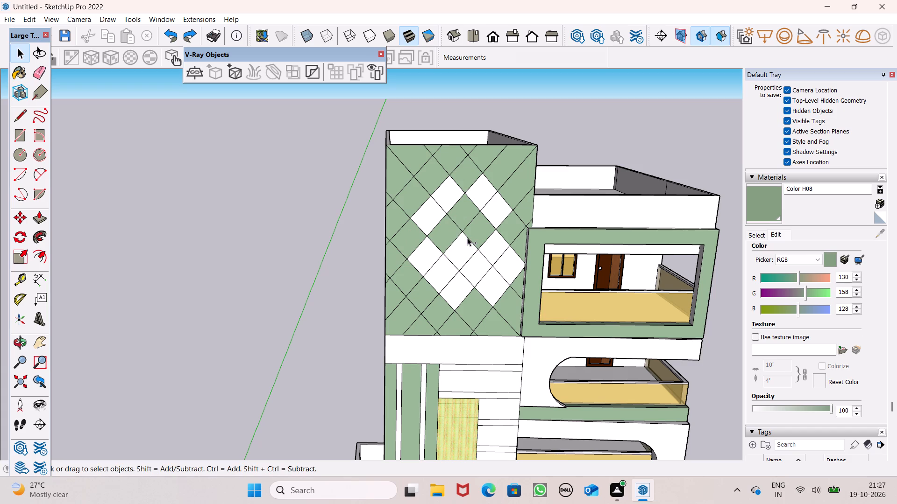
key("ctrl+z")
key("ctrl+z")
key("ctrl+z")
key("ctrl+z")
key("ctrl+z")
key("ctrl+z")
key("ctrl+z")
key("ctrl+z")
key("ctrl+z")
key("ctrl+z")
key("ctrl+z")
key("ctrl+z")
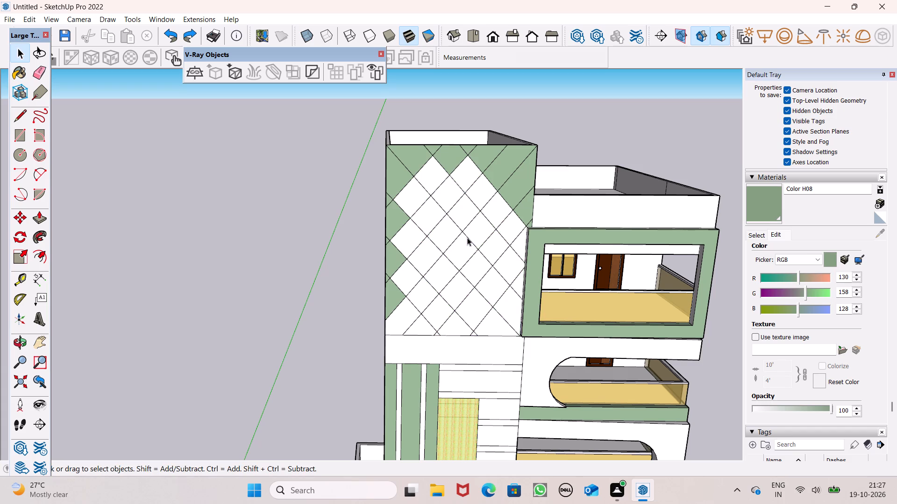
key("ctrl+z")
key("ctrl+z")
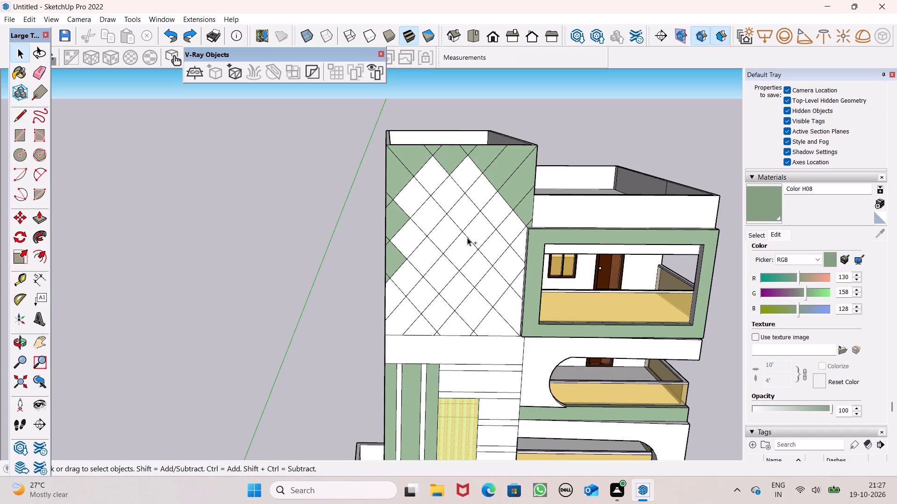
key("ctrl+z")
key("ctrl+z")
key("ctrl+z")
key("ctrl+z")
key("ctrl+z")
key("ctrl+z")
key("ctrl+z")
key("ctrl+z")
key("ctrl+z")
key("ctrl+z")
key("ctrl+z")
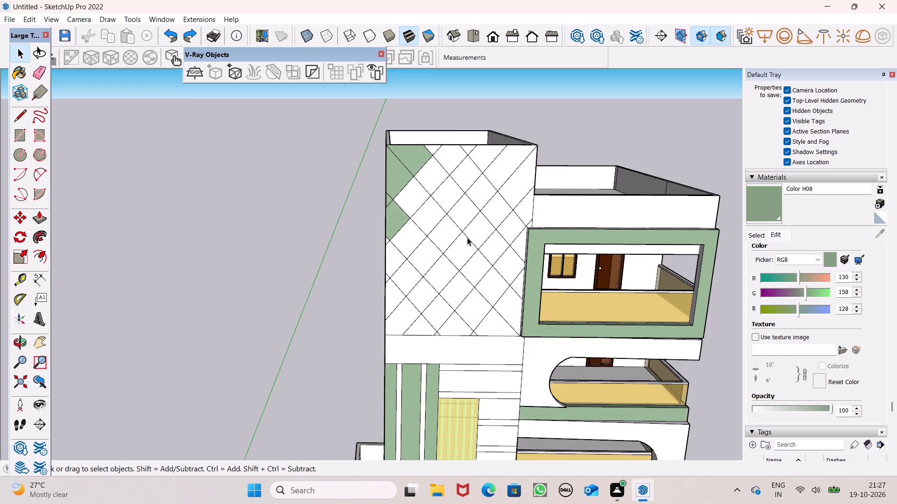
Paint the remaining half-diamonds and small pieces down the diamond wall's outer edge with Color H08.
scroll(450, 257, "up", 1)
middle_click_drag(449, 258, 423, 266)
scroll(426, 268, "up", 1)
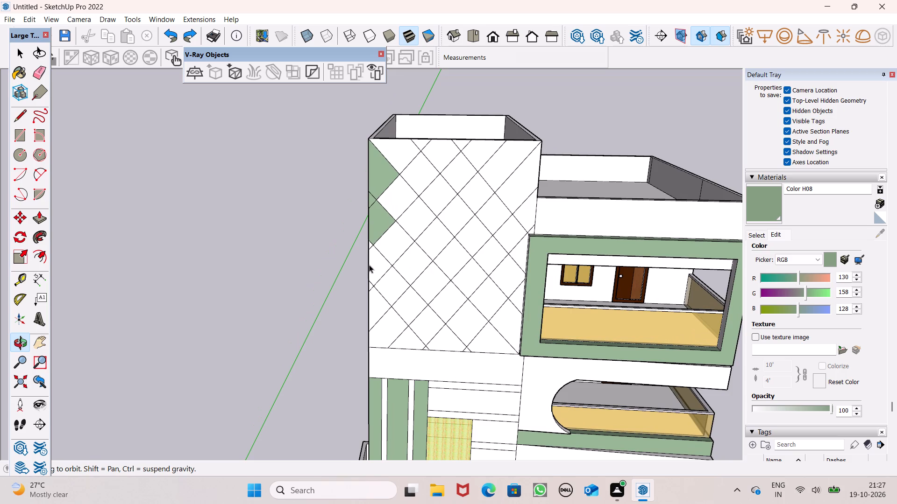
left_click(369, 265)
scroll(364, 253, "up", 6)
left_click(281, 225)
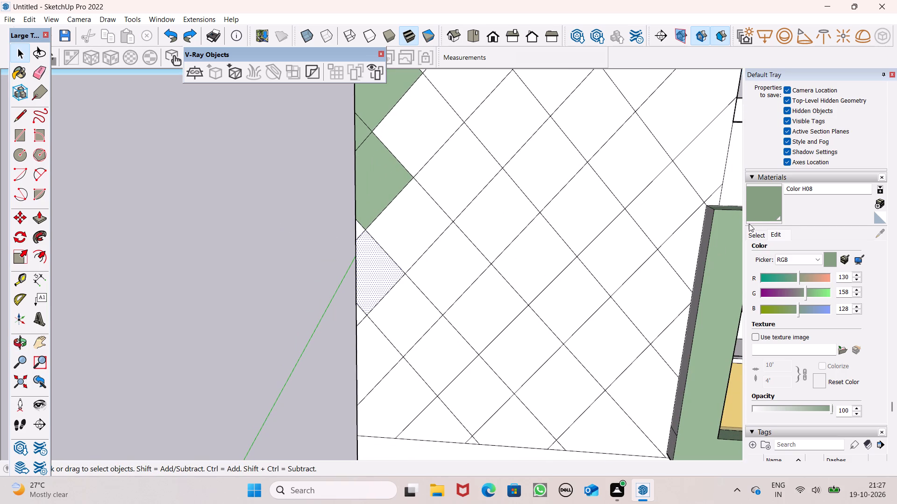
left_click(766, 214)
scroll(402, 262, "up", 4)
left_click(338, 215)
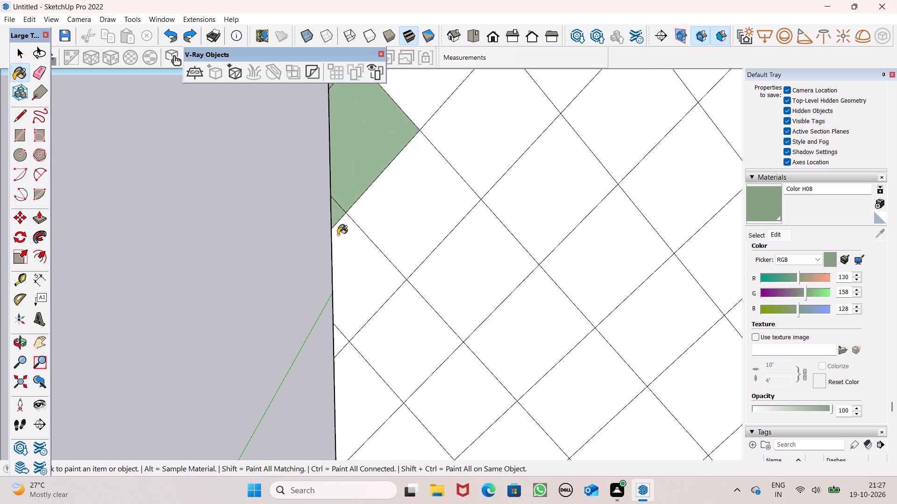
left_click(338, 234)
scroll(415, 217, "down", 9)
scroll(428, 340, "up", 3)
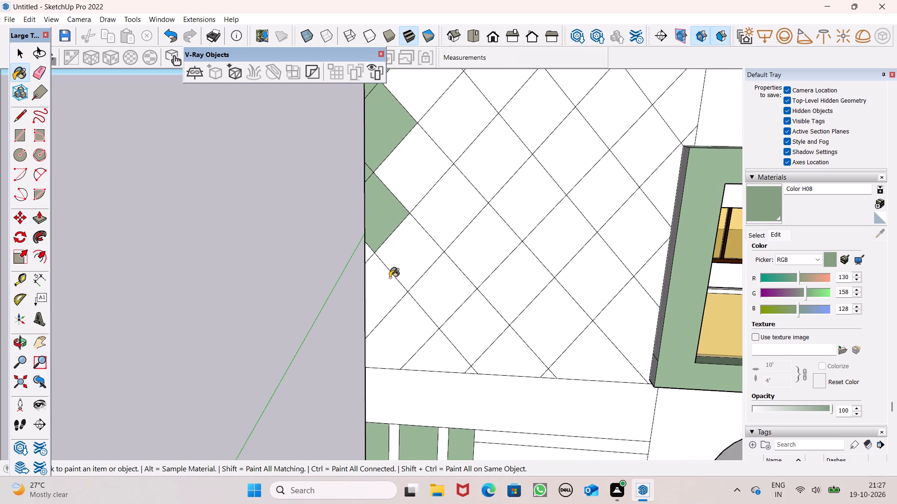
left_click(390, 278)
scroll(372, 277, "up", 6)
left_click(365, 231)
scroll(418, 213, "down", 6)
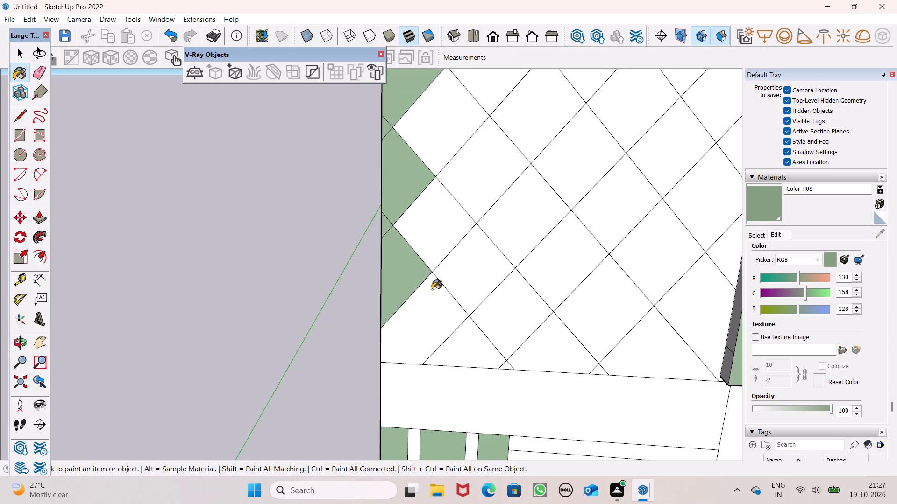
Paint the pieces in both bottom corners of the diamond wall with Color H08, leaving the bottom middle diamonds white.
left_click(431, 293)
left_click(458, 341)
scroll(452, 308, "down", 6)
scroll(575, 327, "up", 4)
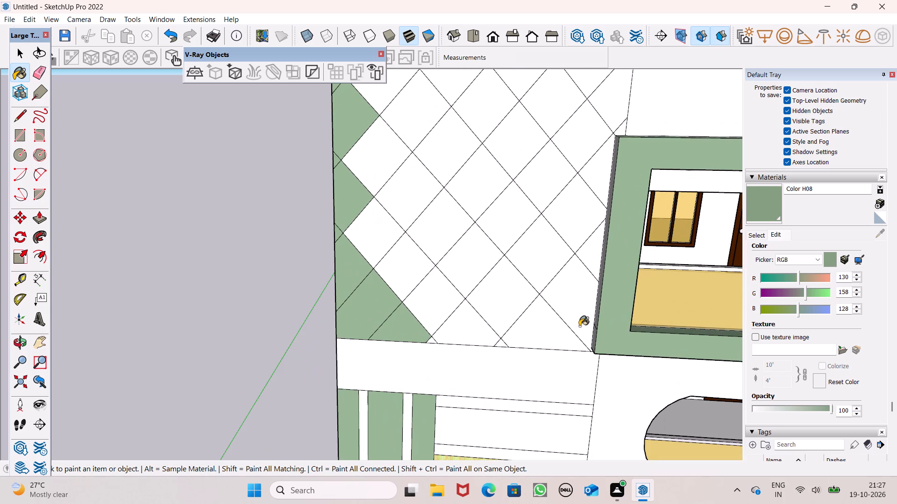
left_click(582, 316)
left_click(596, 254)
left_click(542, 339)
scroll(534, 348, "down", 6)
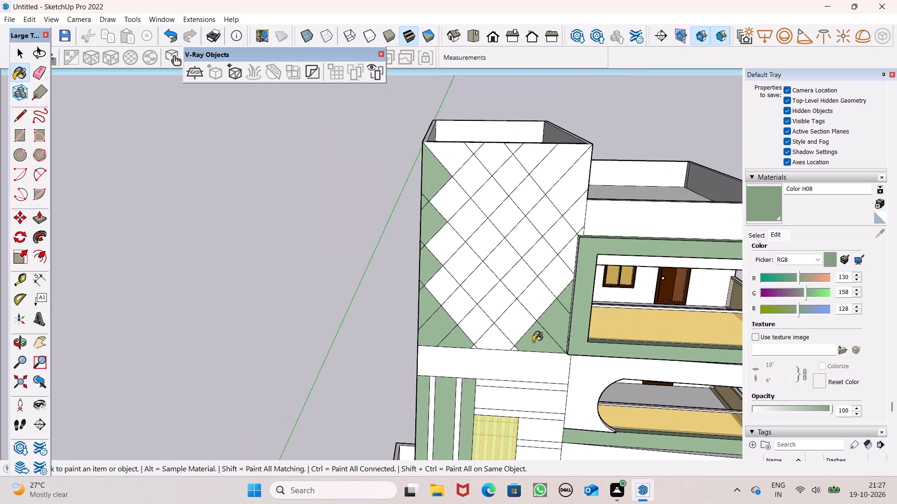
Paint the diamond wall's upper corner on the balcony side, down to the uppermost balcony frame, with Color H08.
scroll(621, 129, "up", 4)
left_click(536, 173)
left_click(561, 203)
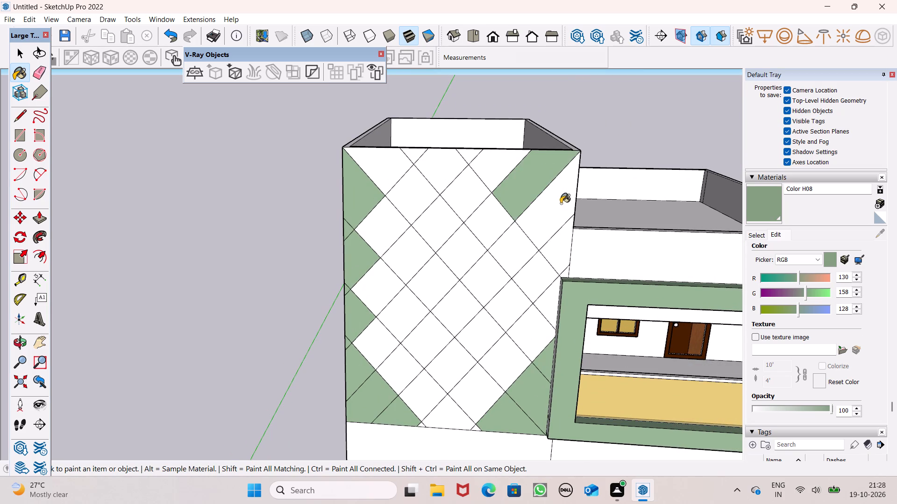
left_click(570, 250)
left_click(568, 278)
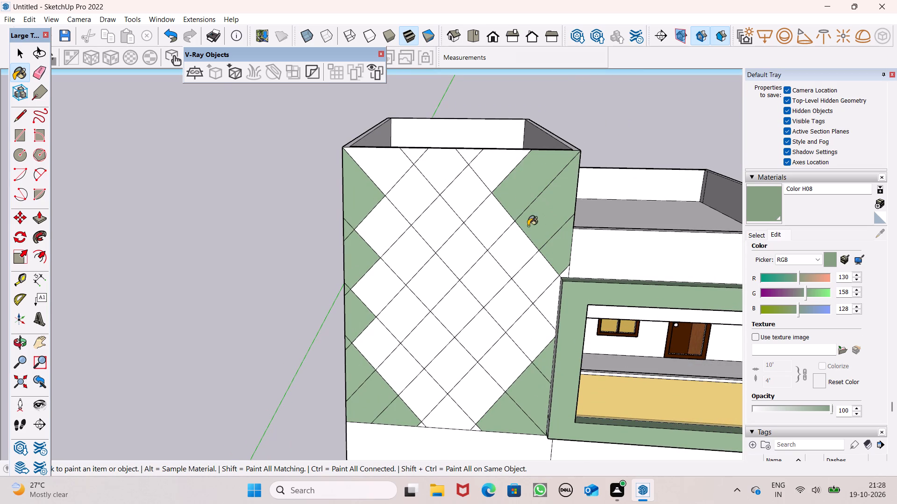
scroll(587, 304, "up", 5)
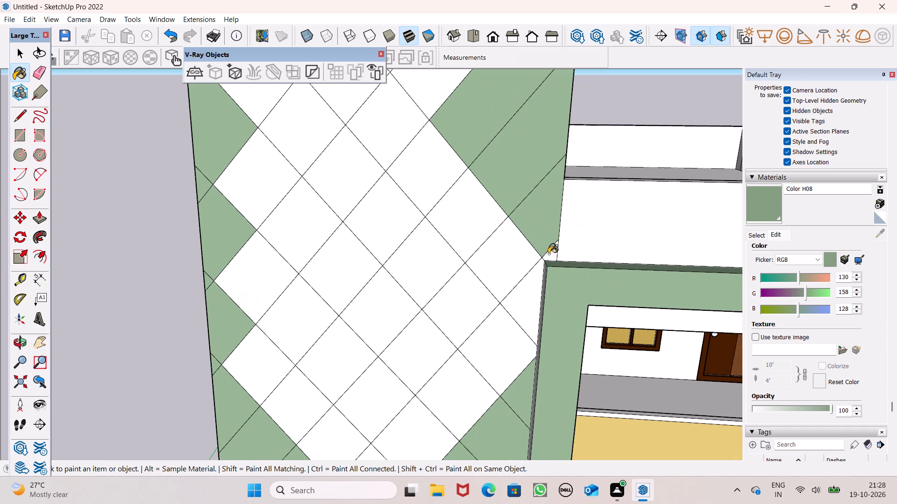
left_click(552, 257)
scroll(539, 218, "down", 3)
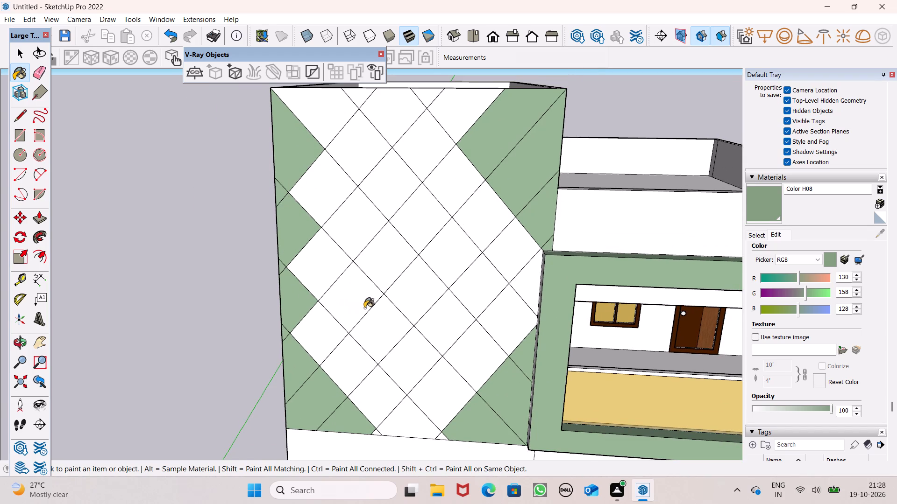
Paint a diagonal run of diamonds beside the wall's centre and another across its upper outer corner with Color H08.
left_click(363, 302)
scroll(345, 293, "down", 4)
left_click(372, 271)
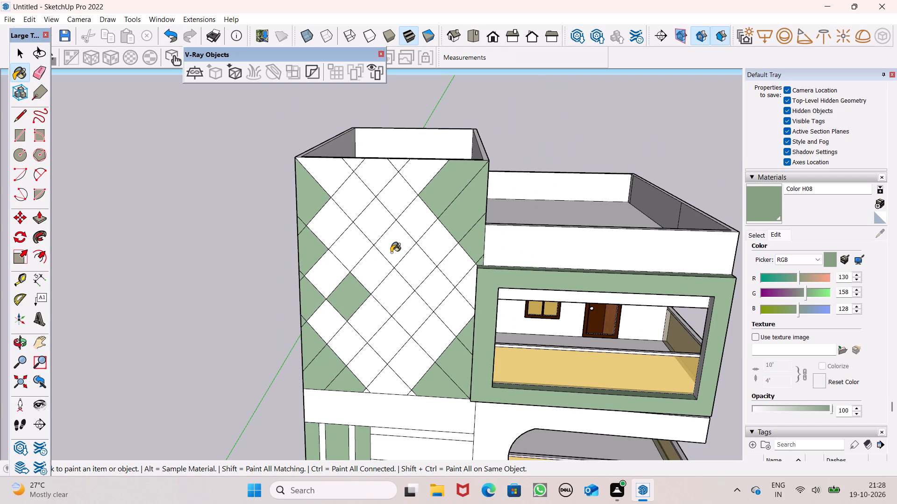
left_click(391, 252)
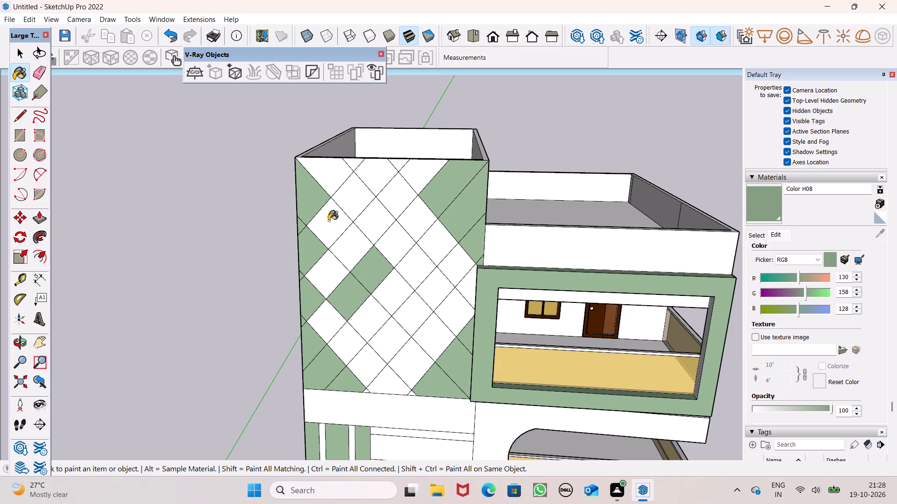
left_click(328, 221)
left_click(364, 201)
left_click(382, 167)
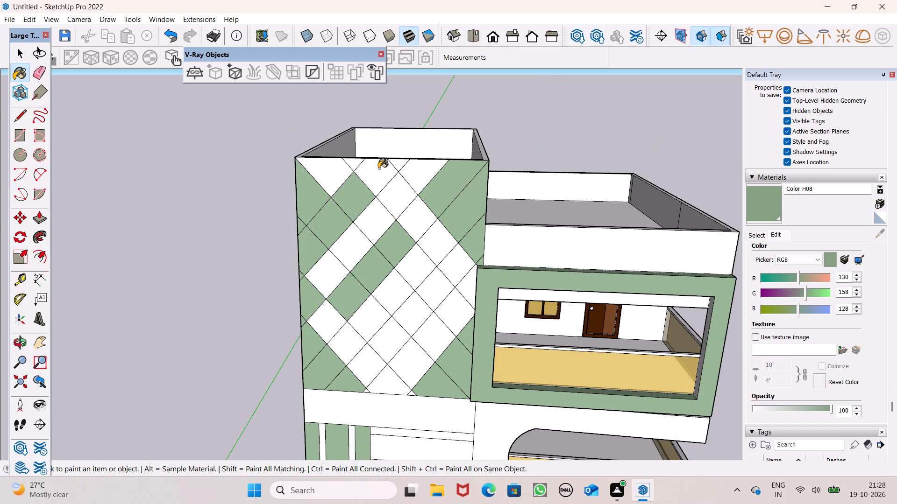
Paint the remaining diamonds encircling the wall's centre diamond with Color H08, keeping the centre white.
scroll(369, 181, "down", 2)
scroll(427, 258, "up", 4)
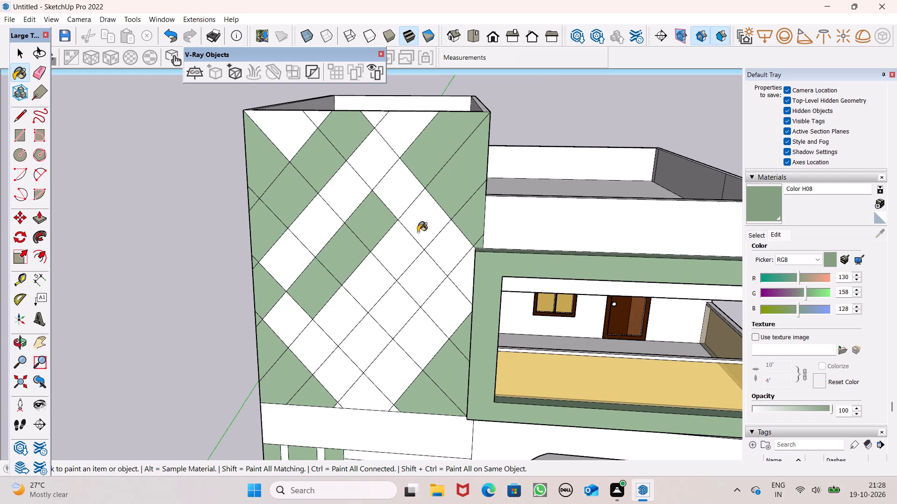
left_click(349, 325)
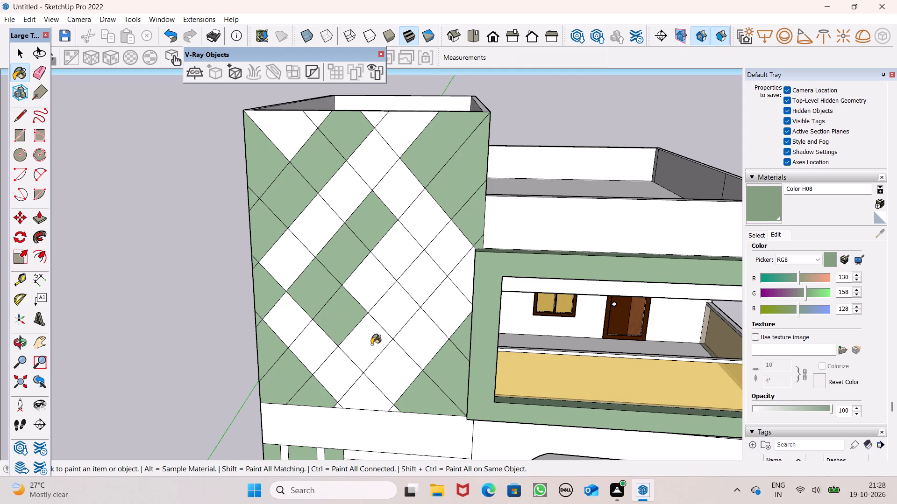
left_click(376, 346)
left_click(396, 314)
scroll(406, 292, "down", 2)
left_click(425, 280)
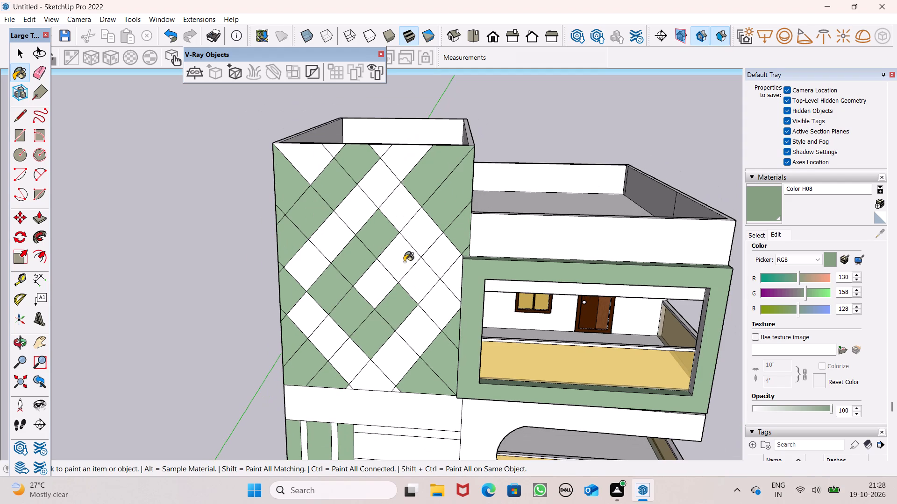
left_click(404, 262)
scroll(399, 260, "down", 3)
Paint a leftover piece on the diamond wall's top edge and the small triangles on its bottom edge with Color H08.
middle_click_drag(399, 266, 451, 189)
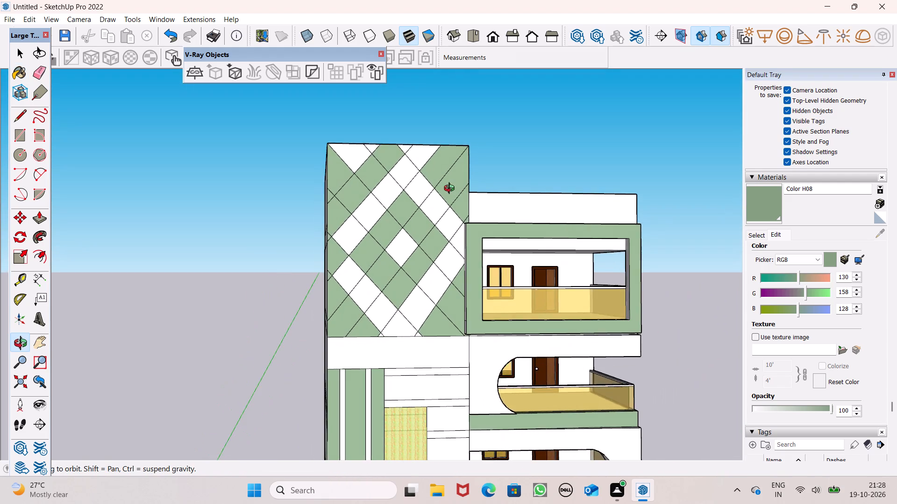
middle_click_drag(451, 189, 396, 210)
scroll(387, 172, "up", 3)
left_click(406, 162)
scroll(399, 162, "down", 2)
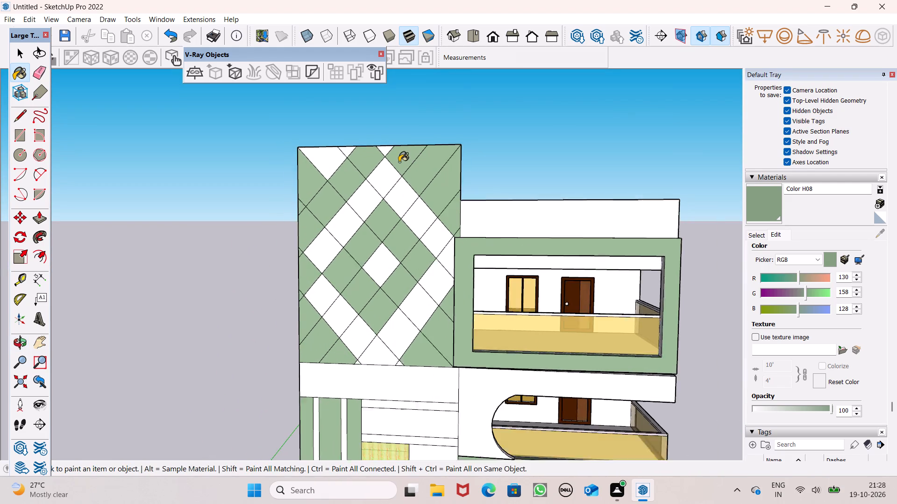
scroll(399, 162, "down", 1)
scroll(410, 350, "up", 9)
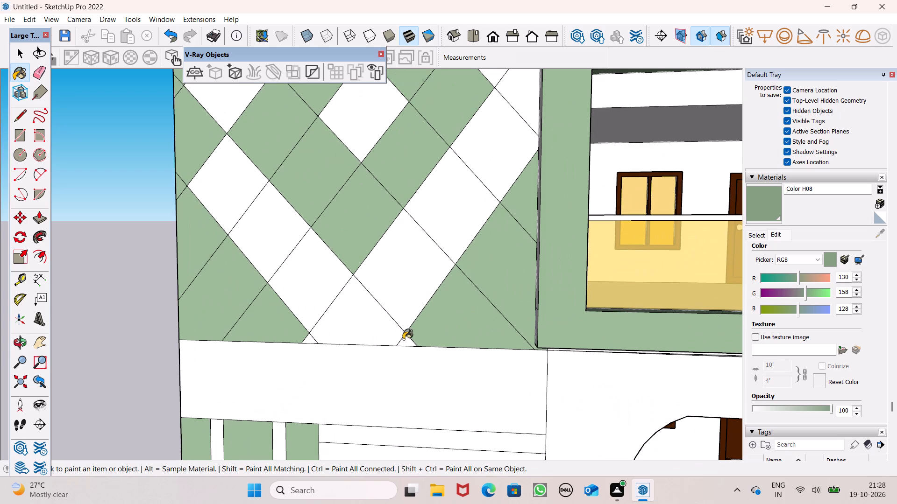
left_click(406, 343)
left_click(306, 341)
scroll(342, 317, "down", 5)
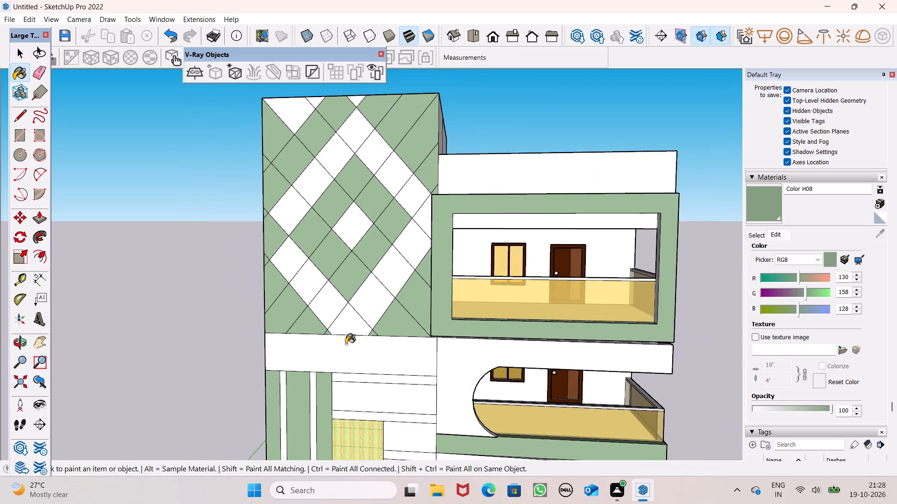
Paint the last white pieces along the diamond wall's balcony side and top edge with Color H08.
scroll(346, 344, "down", 6)
scroll(403, 291, "up", 5)
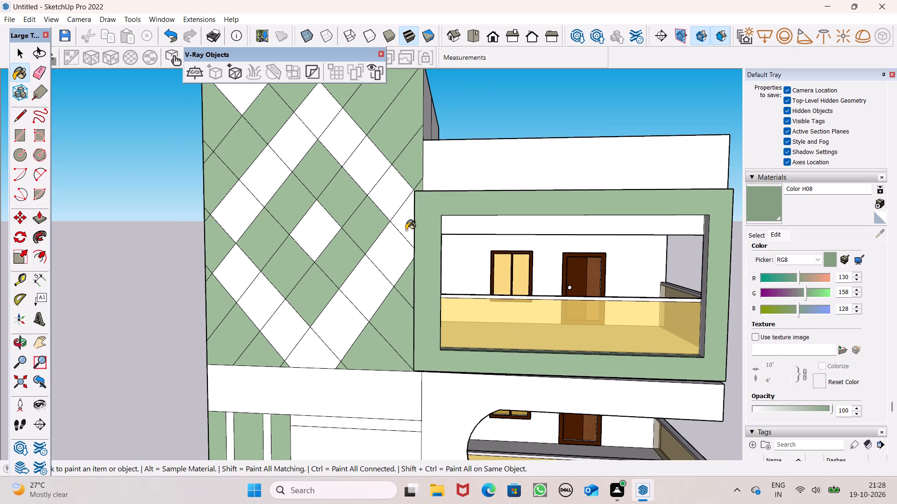
left_click(406, 230)
scroll(390, 270, "down", 7)
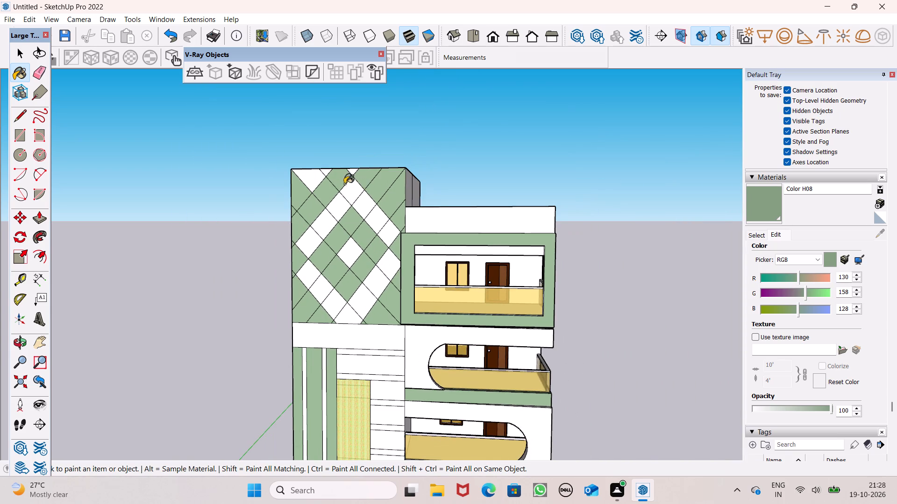
scroll(334, 176, "up", 7)
left_click_drag(292, 170, 298, 172)
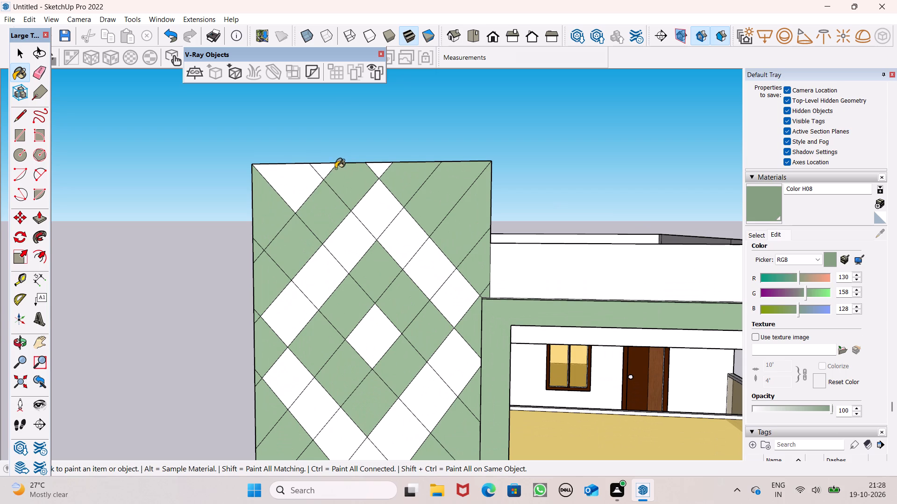
left_click(329, 167)
left_click(375, 168)
scroll(378, 170, "down", 5)
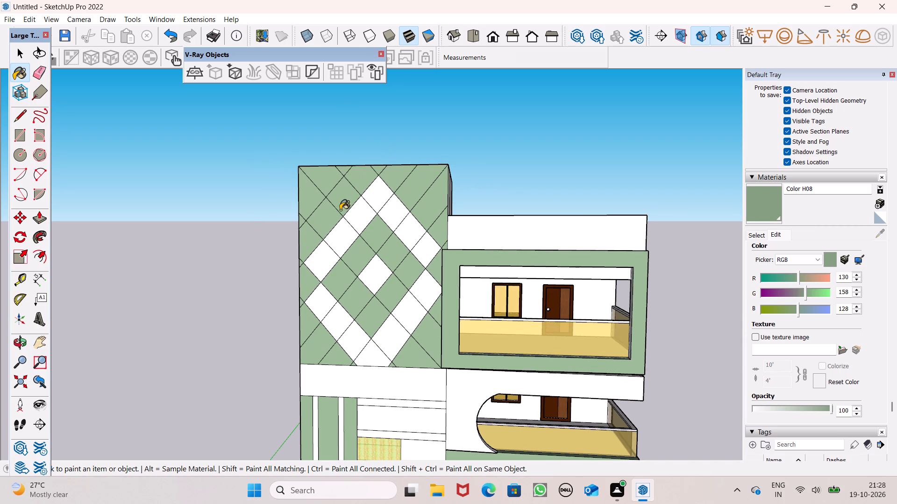
Paint the compound wall's front corner panel and its adjoining long outer side with Color H08.
scroll(384, 168, "down", 5)
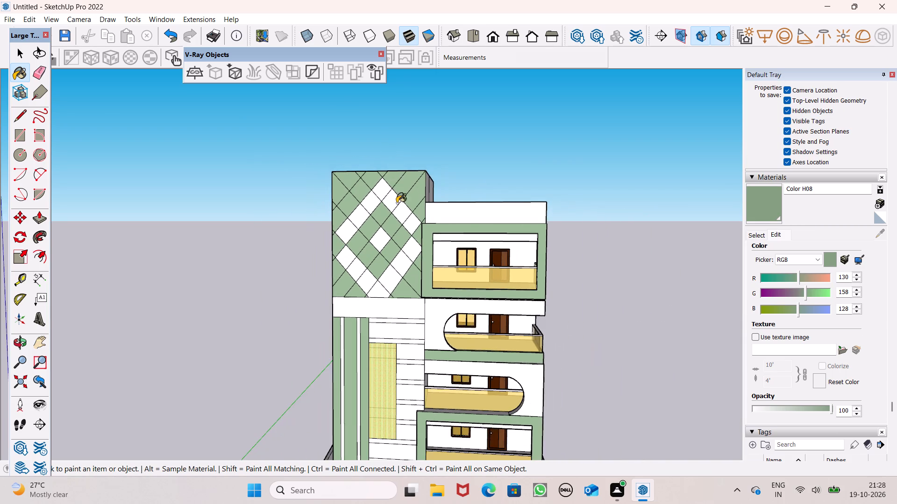
scroll(427, 211, "down", 4)
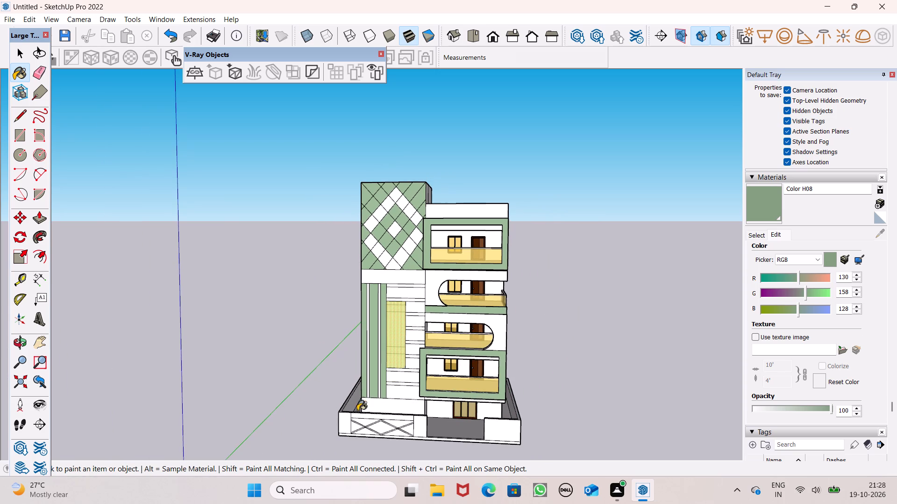
scroll(337, 445, "up", 4)
left_click(345, 411)
scroll(343, 410, "up", 1)
middle_click_drag(343, 410, 475, 419)
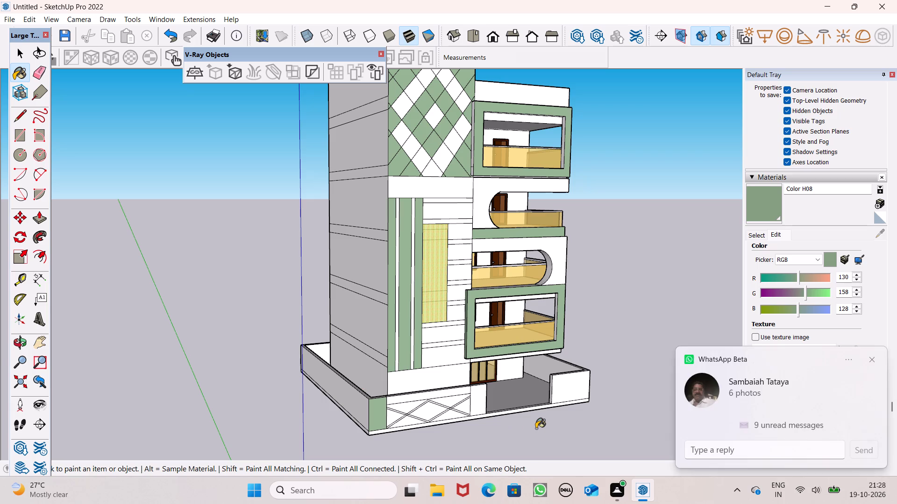
middle_click_drag(414, 404, 454, 430)
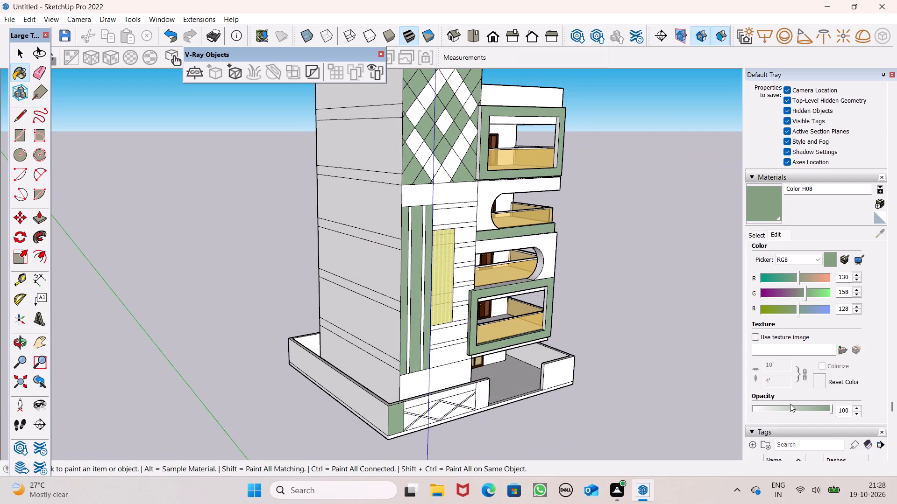
scroll(326, 377, "up", 4)
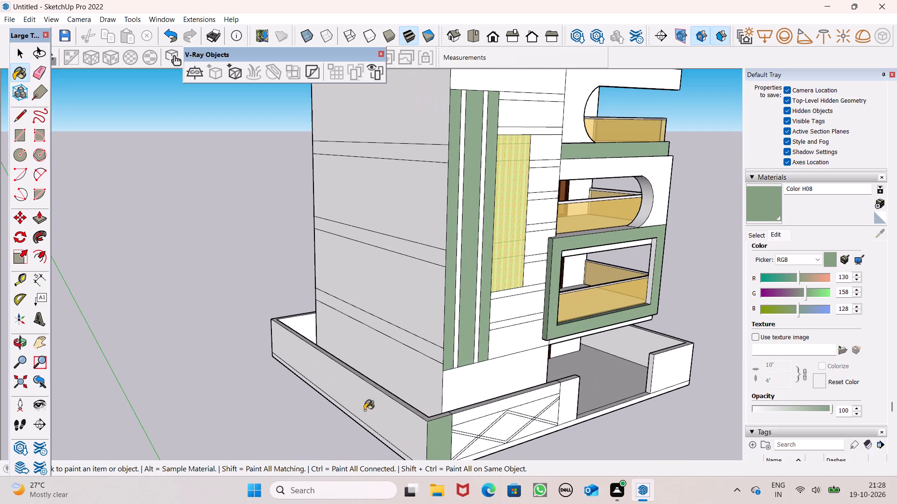
left_click(376, 416)
scroll(395, 379, "down", 2)
Paint the compound wall's top edge, the long side wall's inner face and the rear wall's inner face with Color H08.
middle_click_drag(438, 414, 344, 442)
scroll(350, 449, "up", 7)
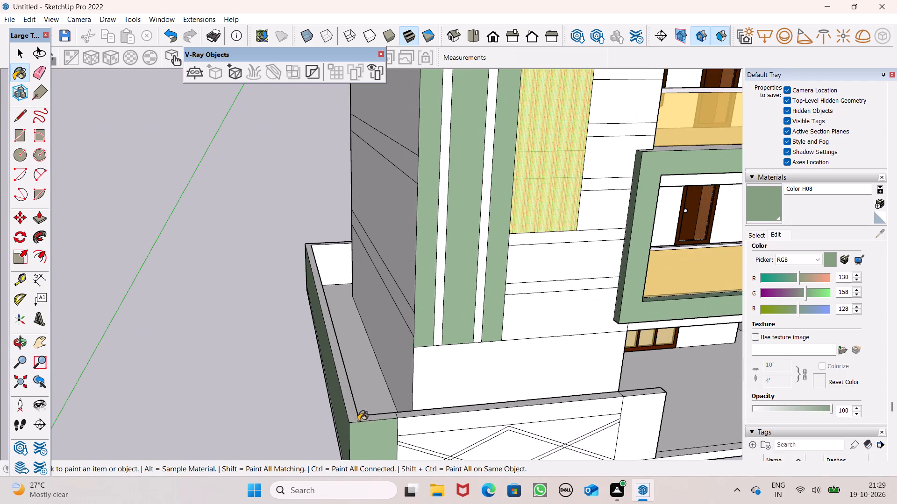
left_click(360, 417)
scroll(312, 382, "down", 5)
middle_click_drag(355, 364, 301, 366)
scroll(302, 367, "up", 5)
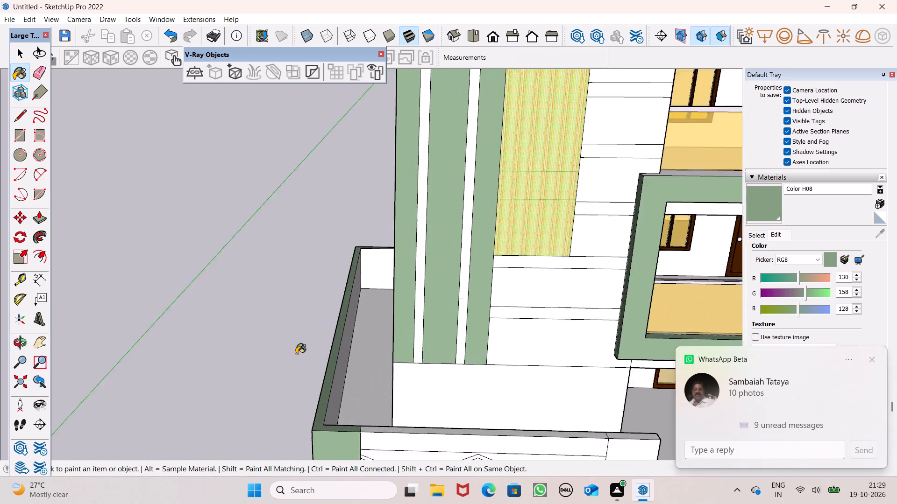
scroll(296, 354, "up", 2)
middle_click_drag(354, 371, 312, 378)
scroll(305, 383, "up", 3)
left_click(337, 405)
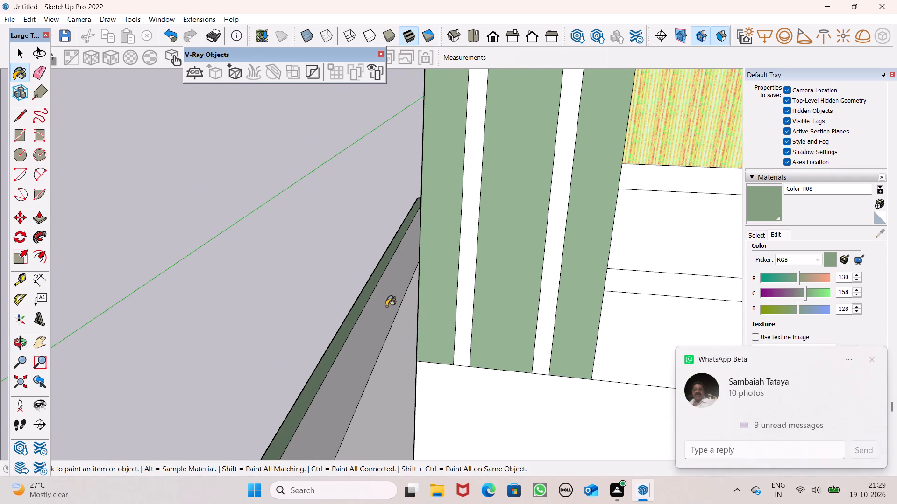
scroll(369, 297, "down", 2)
middle_click_drag(368, 317, 426, 321)
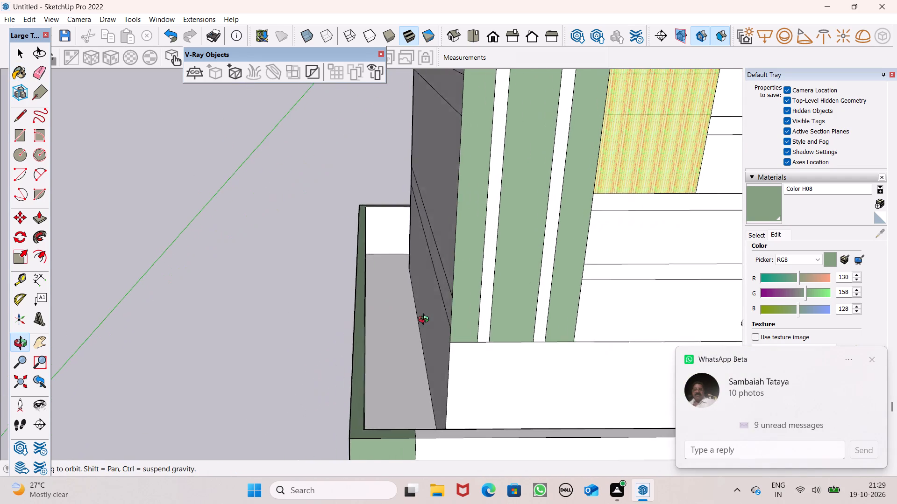
middle_click_drag(426, 321, 441, 309)
left_click_drag(378, 221, 377, 229)
Paint the balcony-side front panel of the compound wall and the adjoining long outer side with Color H08.
scroll(269, 254, "down", 6)
middle_click_drag(323, 318, 196, 299)
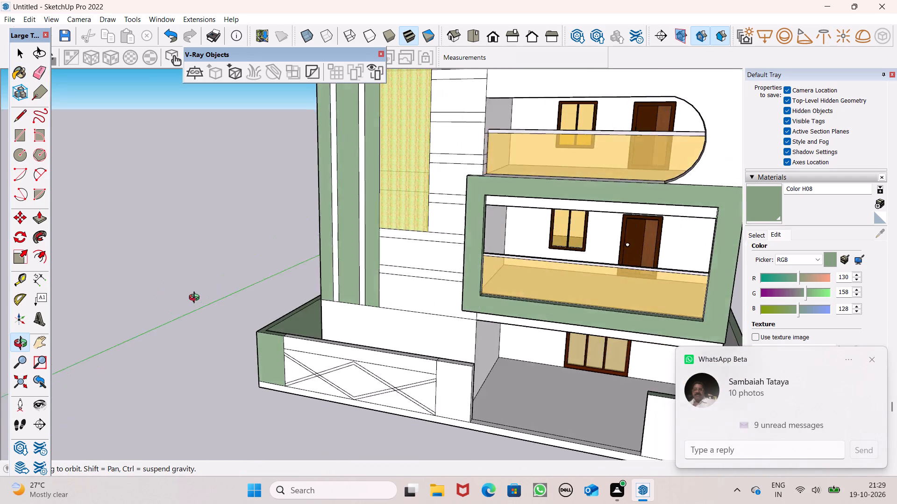
middle_click_drag(196, 299, 265, 313)
scroll(266, 308, "up", 1)
scroll(227, 340, "down", 4)
scroll(613, 449, "up", 4)
left_click(603, 407)
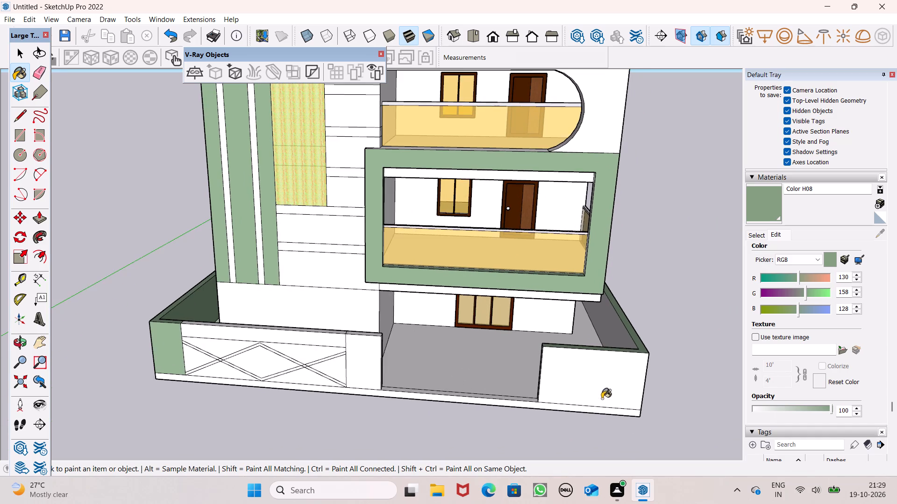
scroll(642, 378, "up", 1)
middle_click_drag(642, 378, 513, 391)
left_click(504, 421)
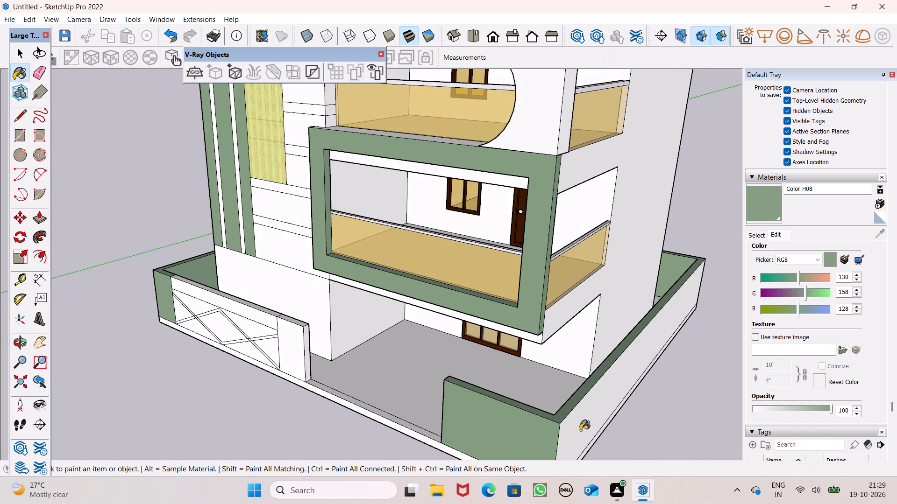
left_click_drag(580, 430, 580, 426)
Paint the inner face of the balcony-side long compound wall with Color H08.
scroll(570, 397, "down", 2)
middle_click_drag(512, 393, 737, 360)
scroll(737, 360, "up", 1)
scroll(620, 324, "up", 4)
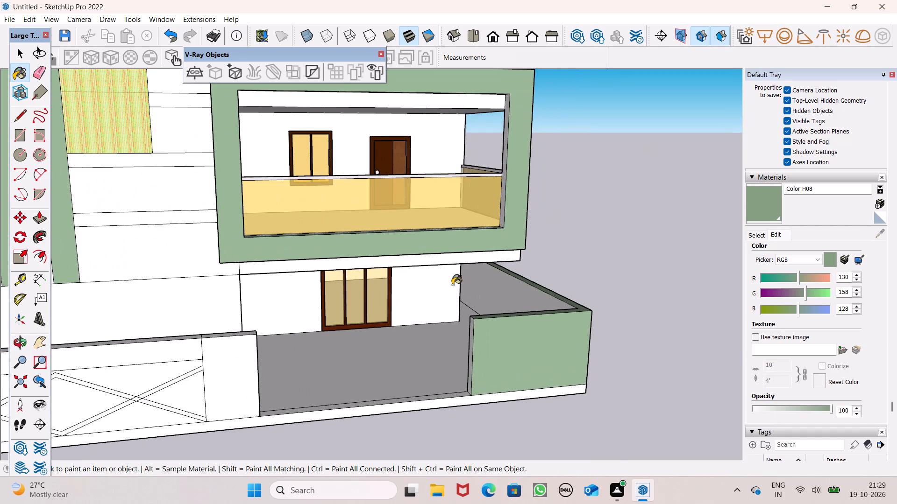
left_click(482, 287)
Paint the outer face of the compound wall behind the building with Color H08.
scroll(616, 307, "down", 6)
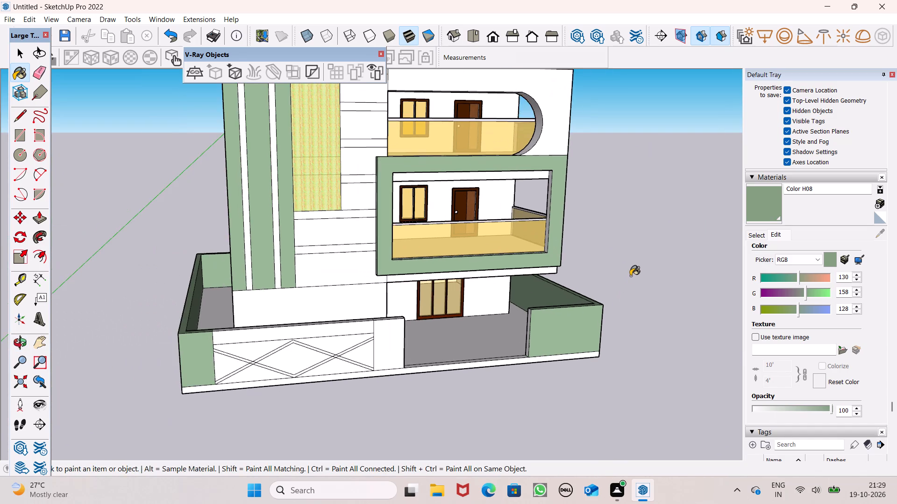
scroll(630, 276, "down", 2)
middle_click_drag(633, 306, 416, 314)
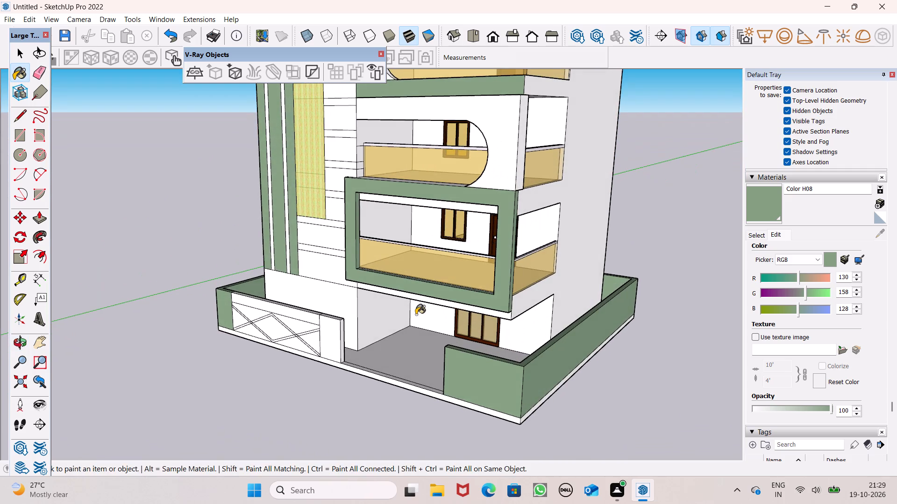
scroll(420, 332, "up", 1)
middle_click_drag(420, 332, 499, 290)
scroll(500, 289, "down", 5)
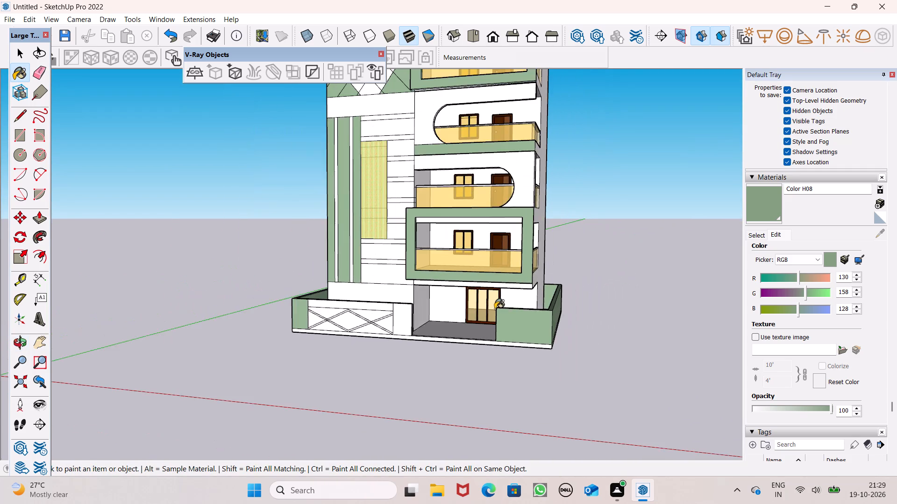
scroll(495, 309, "down", 8)
middle_click_drag(486, 335, 252, 366)
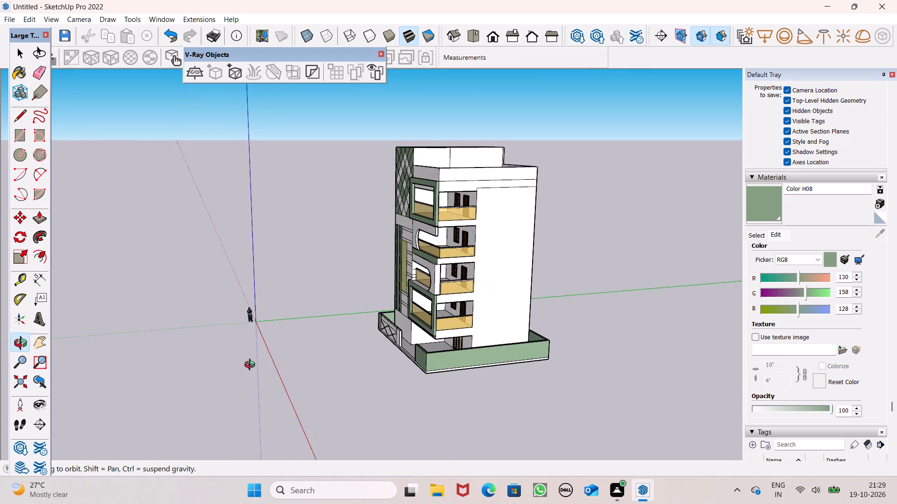
middle_click_drag(252, 366, 0, 368)
middle_click_drag(305, 331, 172, 352)
scroll(187, 352, "up", 1)
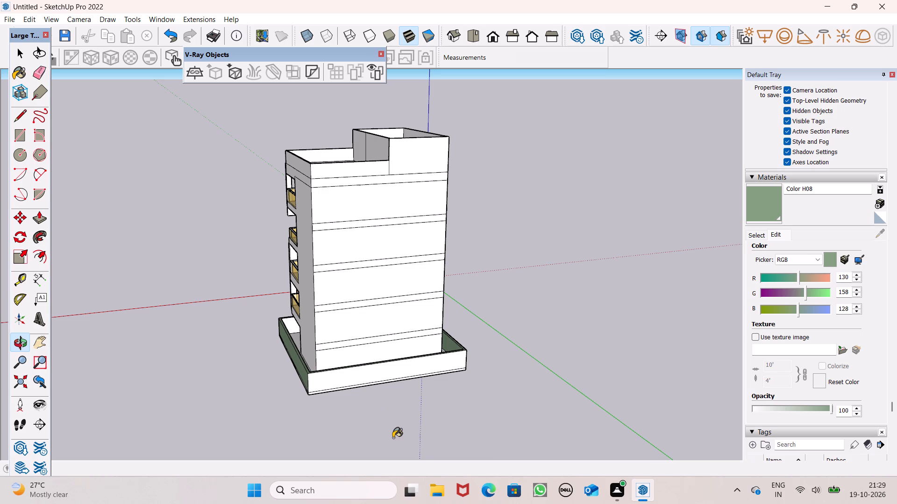
scroll(393, 438, "up", 4)
left_click(300, 365)
Paint the inner face of the front corner panel beside the patterned compound wall section with Color H08.
middle_click_drag(313, 360, 64, 373)
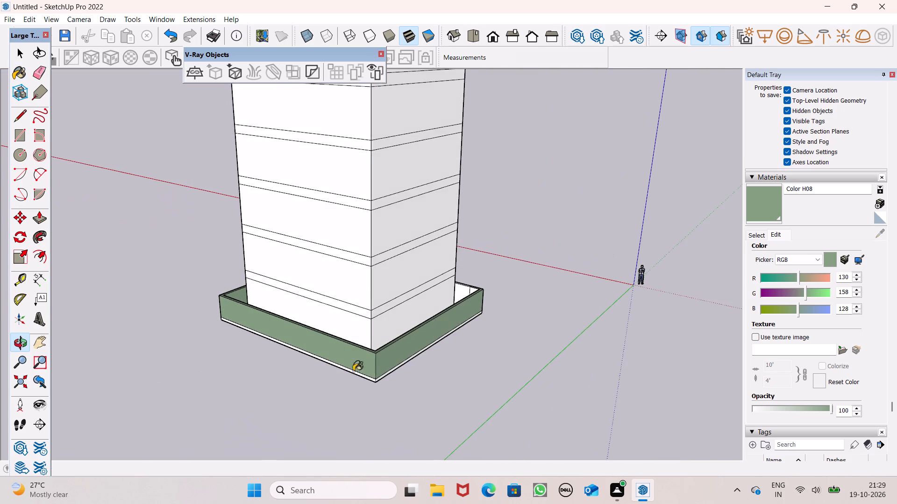
scroll(404, 371, "up", 5)
middle_click_drag(417, 350, 495, 409)
scroll(467, 241, "up", 6)
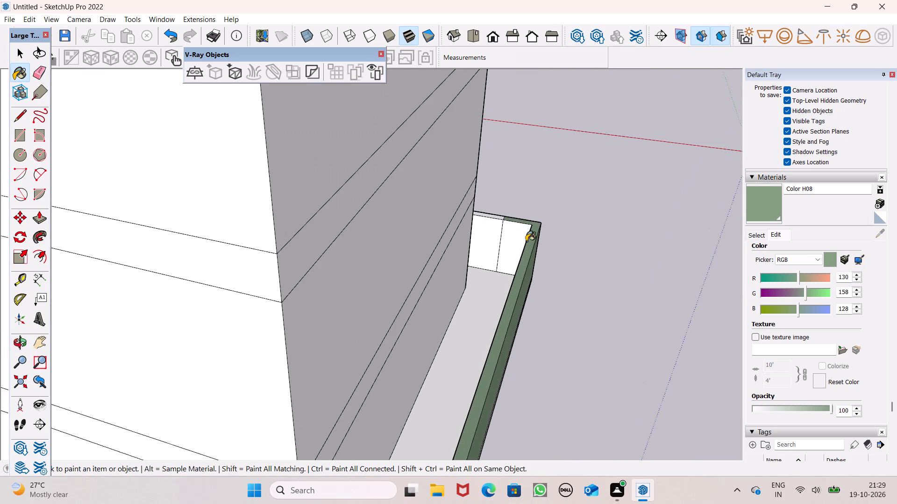
scroll(526, 241, "up", 10)
left_click(494, 226)
Paint the inner face of the balcony-side front compound wall panel with Color H08.
scroll(494, 226, "down", 10)
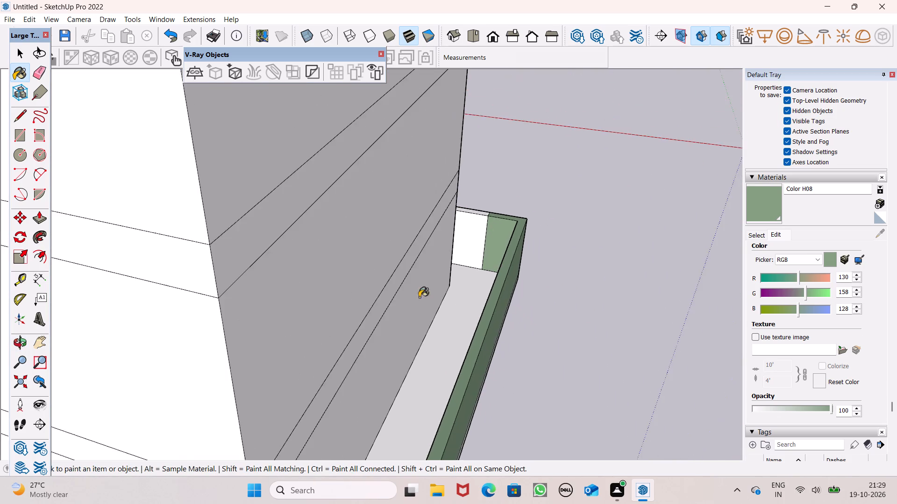
middle_click_drag(326, 325, 400, 251)
scroll(432, 248, "down", 4)
scroll(473, 237, "down", 4)
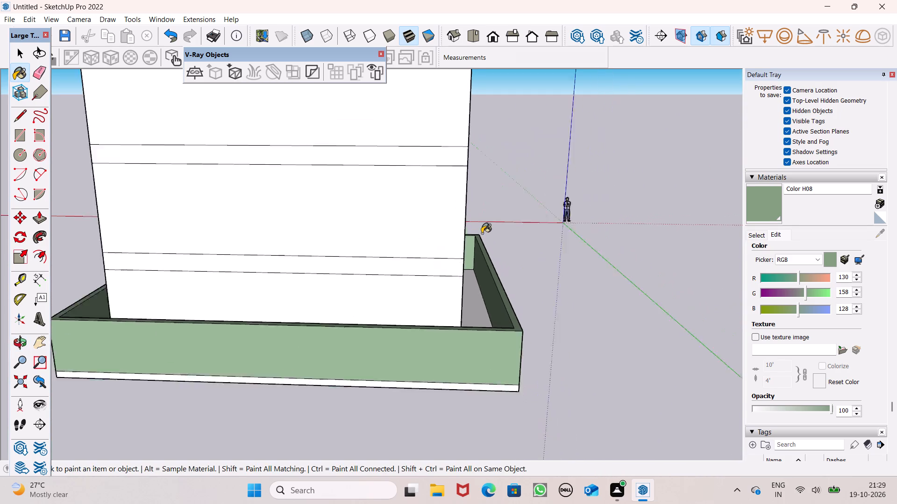
scroll(482, 233, "down", 6)
middle_click_drag(266, 310, 307, 392)
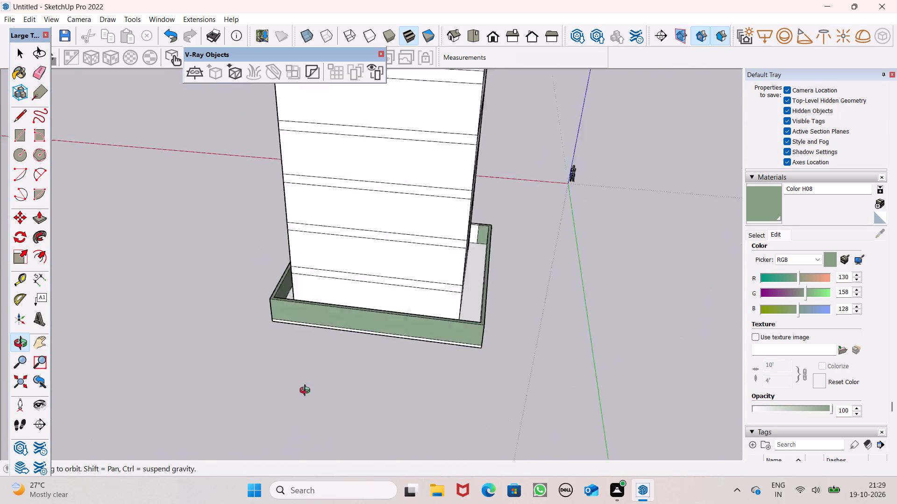
middle_click_drag(307, 392, 540, 303)
scroll(310, 248, "up", 11)
middle_click_drag(305, 275, 245, 321)
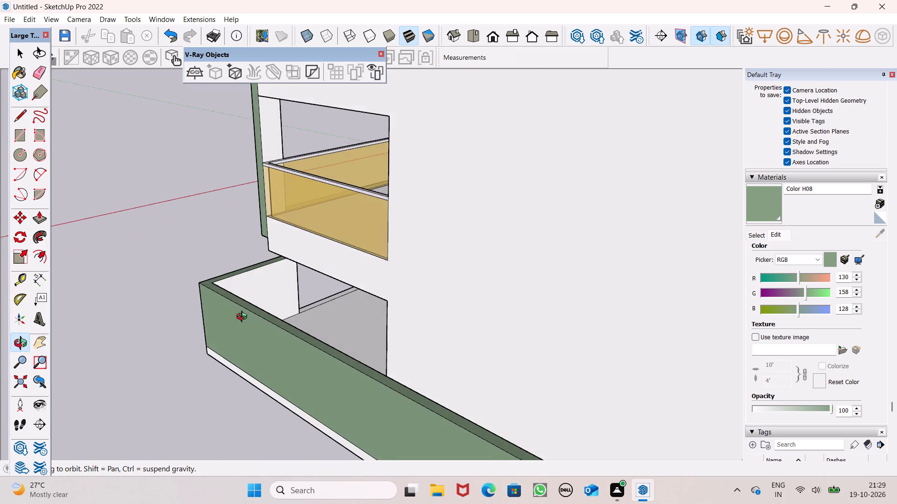
scroll(252, 289, "up", 4)
left_click(256, 278)
Paint the front and top faces of the panel between the patterned wall section and the gate opening with Color H08.
scroll(253, 259, "down", 4)
middle_click_drag(185, 332, 551, 335)
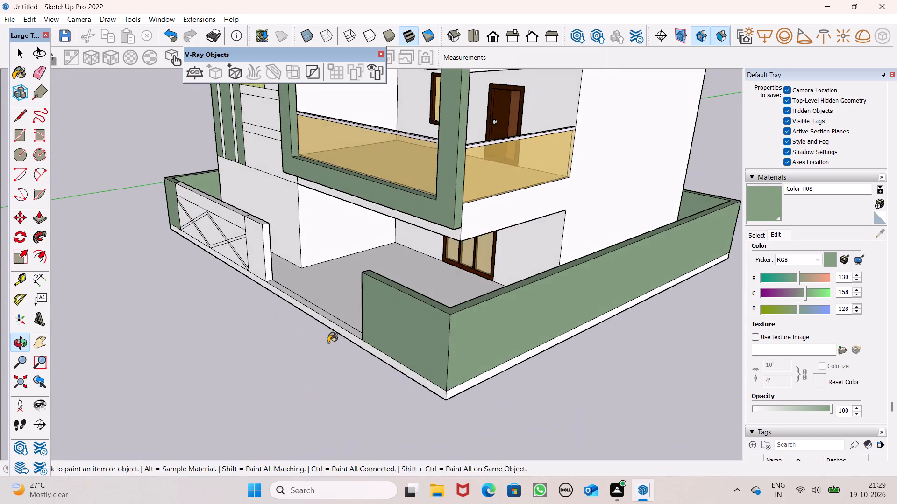
middle_click_drag(329, 343, 586, 305)
scroll(590, 297, "up", 1)
scroll(586, 272, "down", 3)
middle_click_drag(310, 249, 239, 350)
scroll(323, 300, "up", 4)
left_click(340, 294)
middle_click_drag(364, 296, 313, 365)
scroll(370, 304, "up", 5)
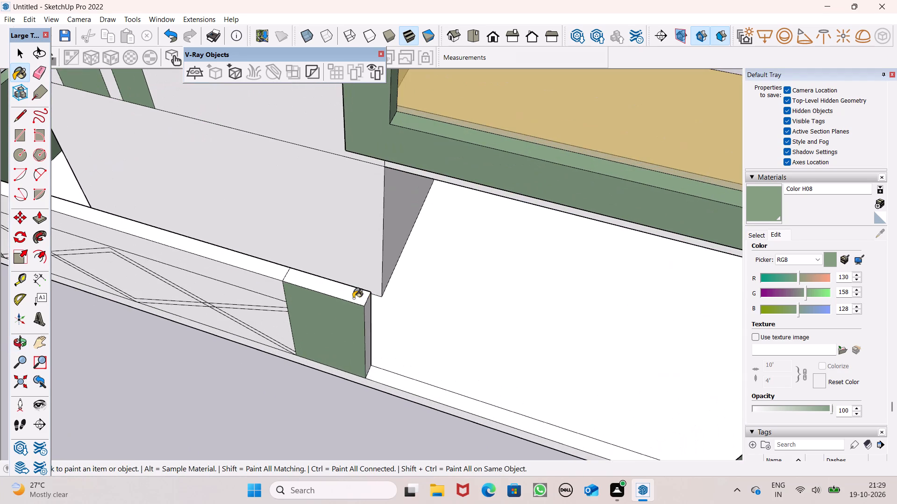
left_click(353, 298)
Paint the same panel's end face at the gate opening and its inner face with Color H08.
middle_click_drag(388, 305, 82, 206)
scroll(377, 298, "up", 1)
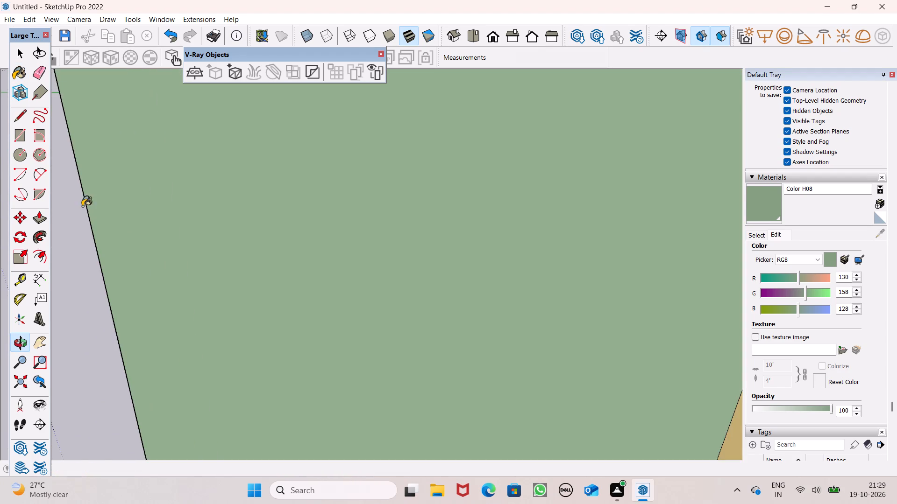
middle_click_drag(171, 238, 453, 199)
scroll(603, 228, "down", 11)
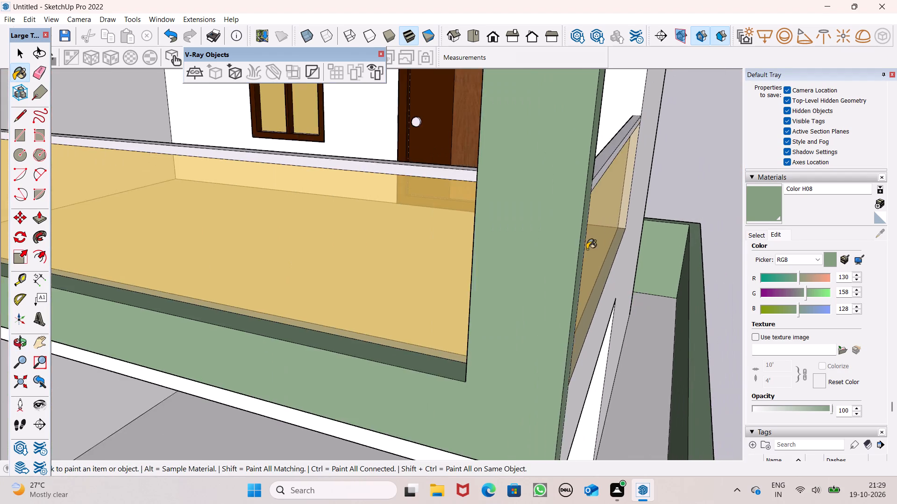
scroll(587, 249, "down", 7)
scroll(281, 291, "down", 6)
middle_click_drag(256, 384, 130, 344)
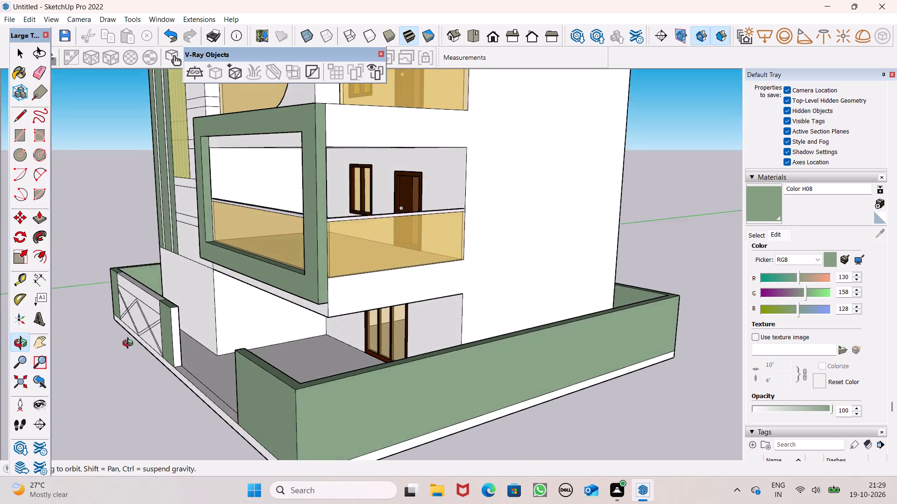
middle_click_drag(130, 344, 130, 342)
scroll(179, 334, "up", 5)
left_click(174, 329)
middle_click_drag(194, 329, 156, 342)
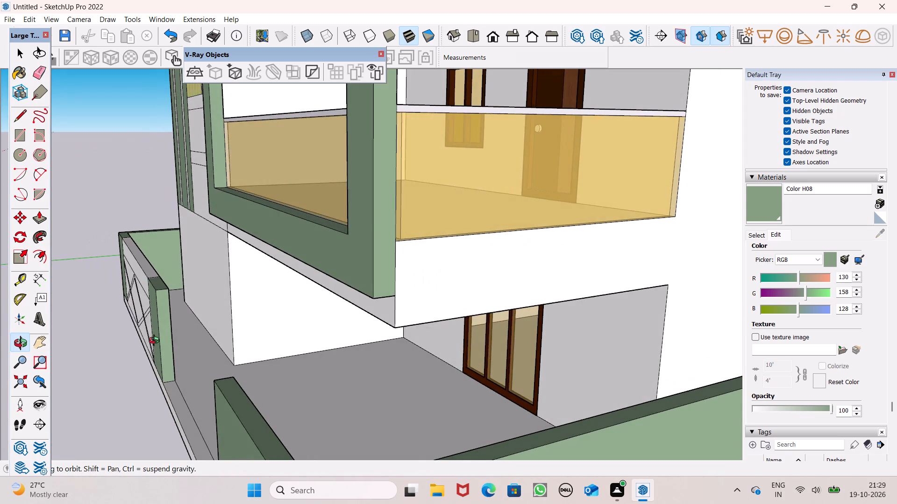
middle_click_drag(156, 342, 125, 335)
scroll(124, 334, "up", 1)
scroll(209, 309, "up", 4)
middle_click_drag(209, 315, 208, 315)
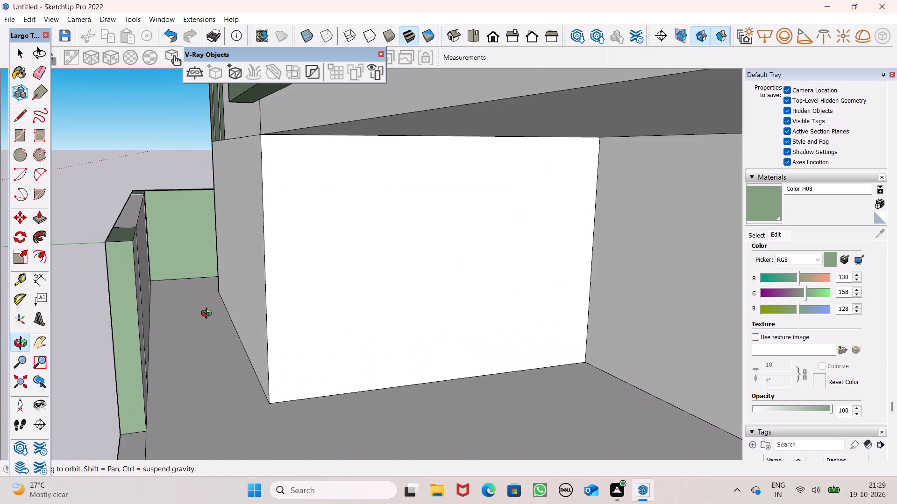
middle_click_drag(208, 315, 207, 305)
scroll(154, 316, "up", 4)
middle_click_drag(122, 335, 97, 346)
left_click(118, 354)
Paint the front wall's central diamond outline and the crossing strips nearest the gate opening with Color H08.
scroll(135, 334, "down", 1)
middle_click_drag(161, 361, 228, 362)
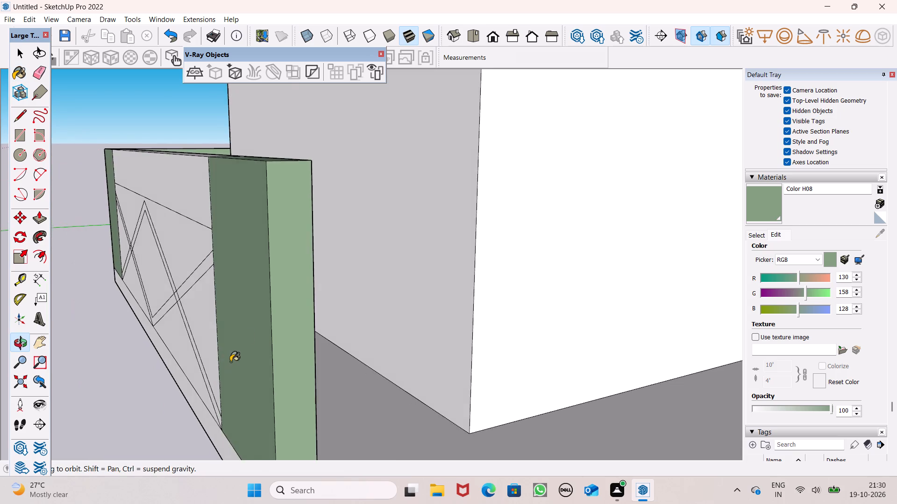
scroll(250, 341, "down", 9)
middle_click_drag(247, 364, 413, 362)
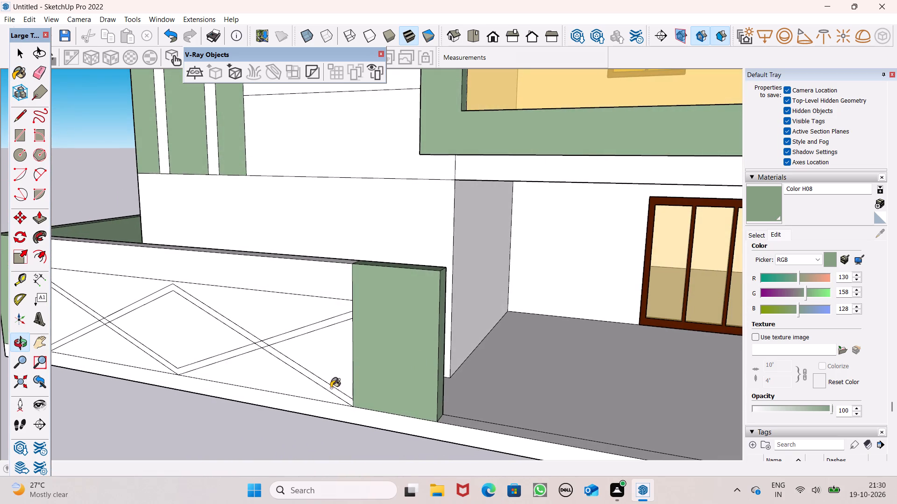
middle_click_drag(376, 389, 464, 363)
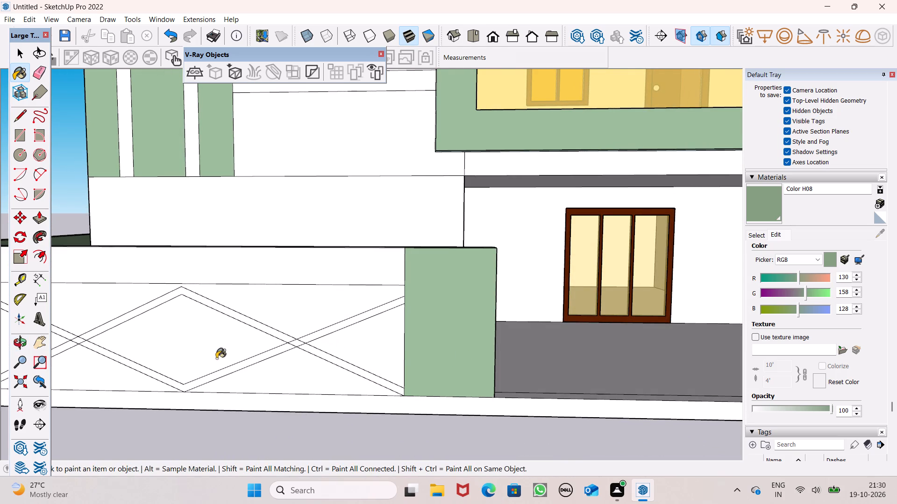
middle_click_drag(225, 362, 314, 368)
scroll(318, 359, "up", 4)
scroll(372, 347, "up", 3)
middle_click(372, 347)
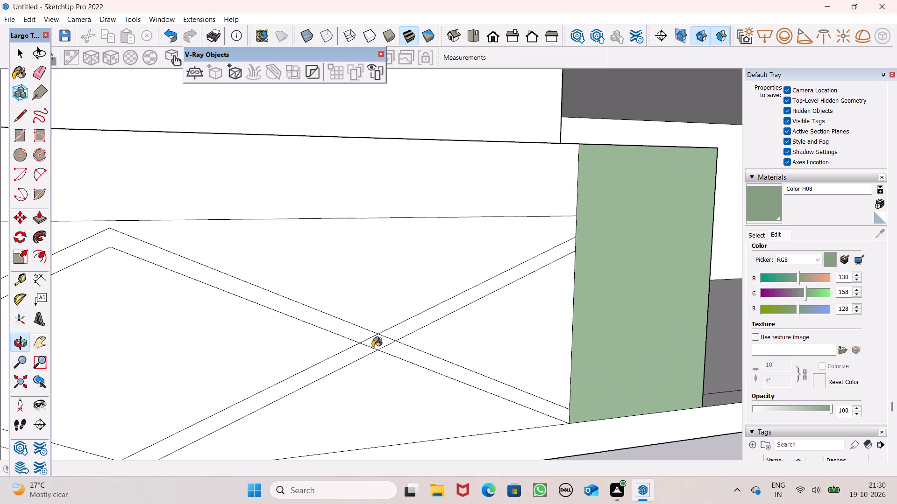
left_click(372, 346)
left_click(368, 335)
left_click(347, 351)
left_click(403, 336)
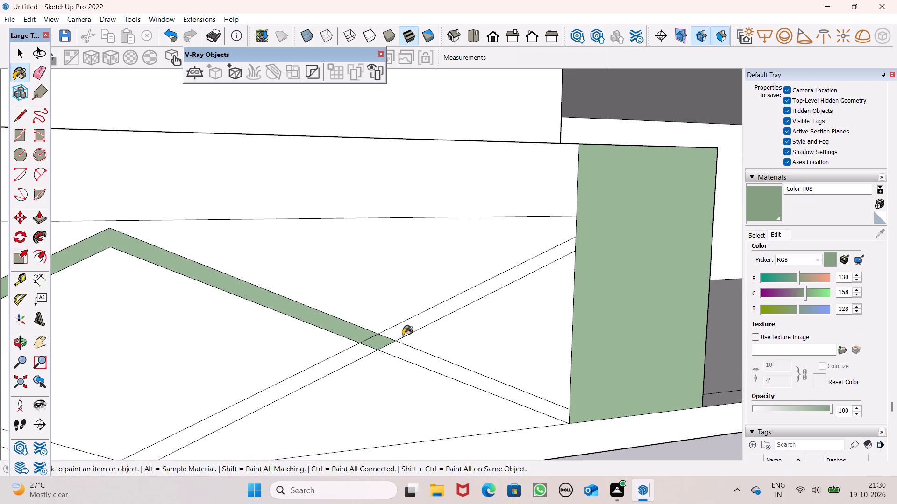
left_click(398, 355)
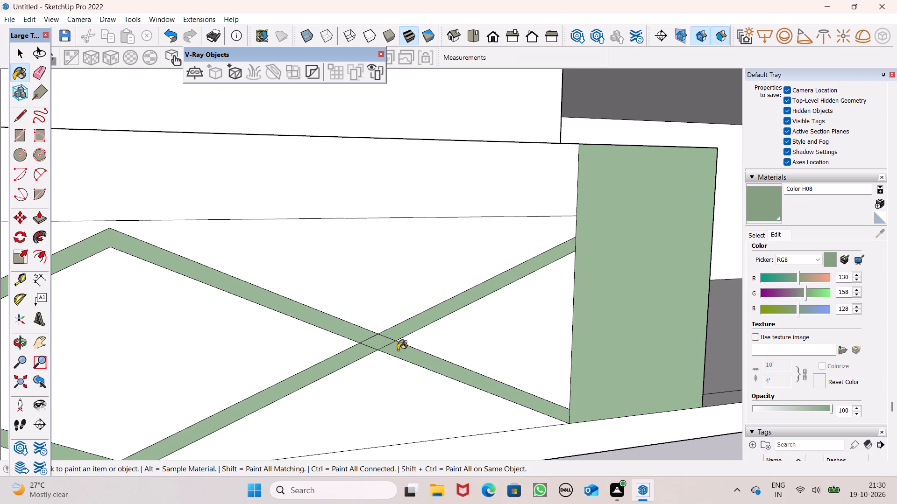
Paint the remaining crossing strips beside the front wall's corner panel with Color H08.
scroll(497, 307, "down", 10)
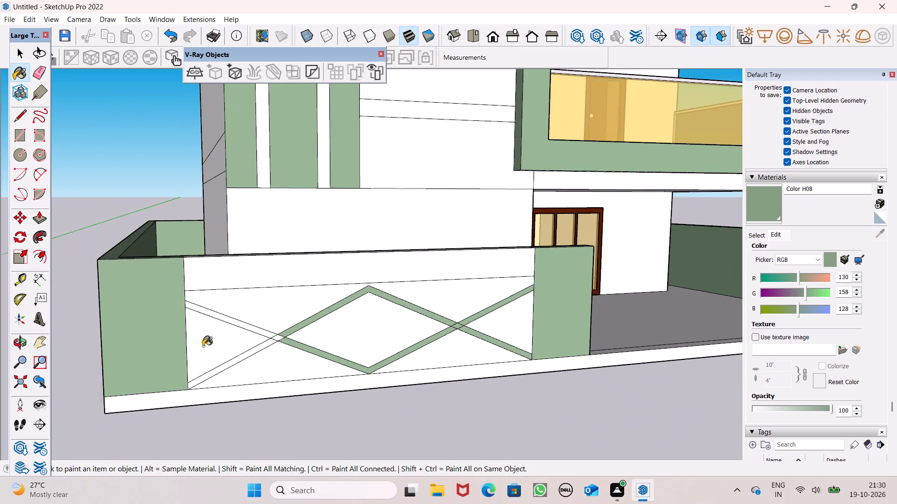
scroll(203, 346, "up", 5)
scroll(291, 341, "up", 4)
left_click(310, 319)
left_click(315, 341)
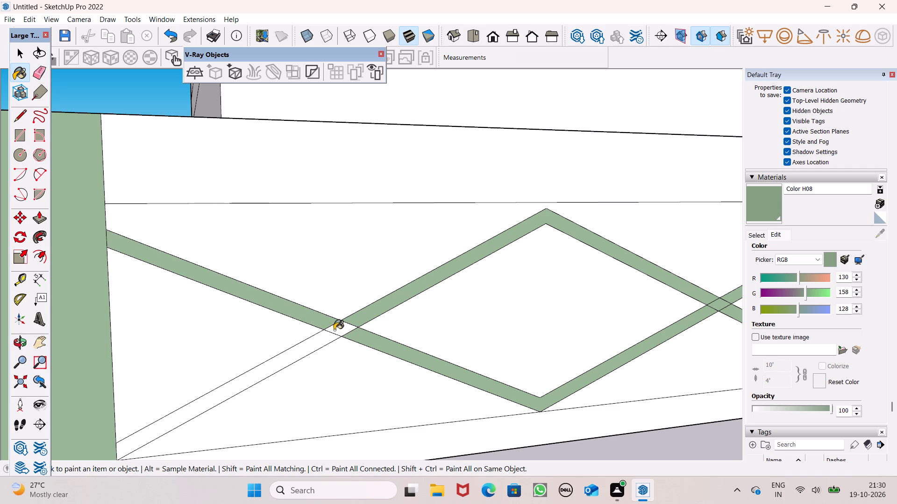
left_click(337, 327)
Erase the short edges inside the diamond pattern's crossing nearest the front wall's corner panel.
left_click(42, 72)
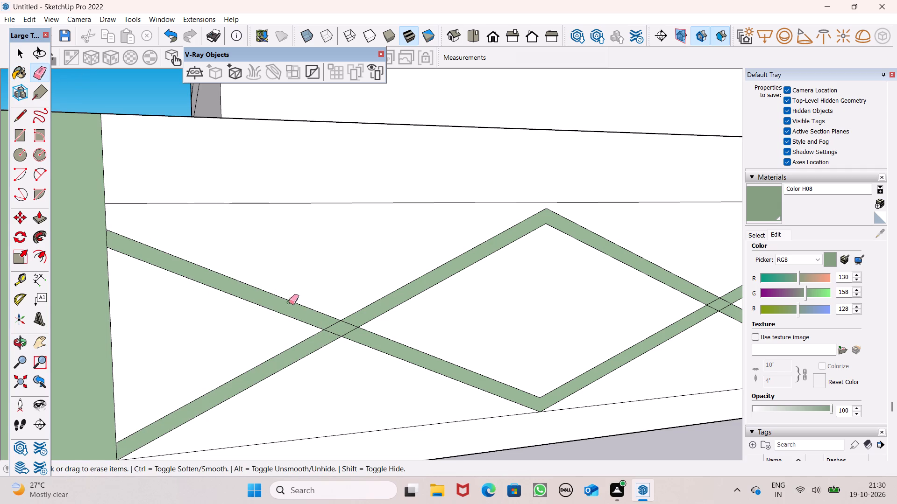
scroll(335, 336, "up", 4)
left_click(332, 315)
left_click_drag(332, 326, 330, 331)
left_click_drag(354, 311, 352, 318)
left_click_drag(351, 325, 358, 333)
Erase the short edges inside the diamond pattern's crossing nearest the gate opening.
scroll(257, 334, "down", 6)
scroll(140, 355, "down", 6)
scroll(781, 365, "up", 2)
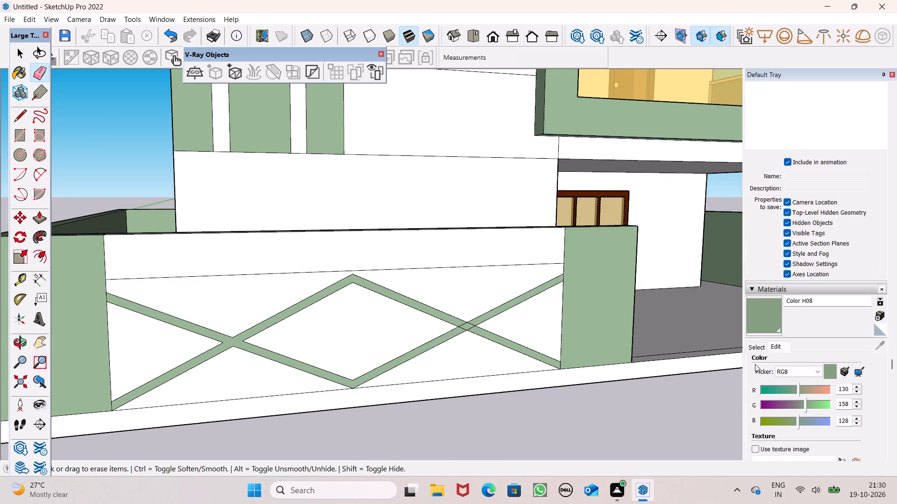
scroll(755, 364, "up", 2)
scroll(467, 338, "up", 5)
scroll(448, 305, "up", 5)
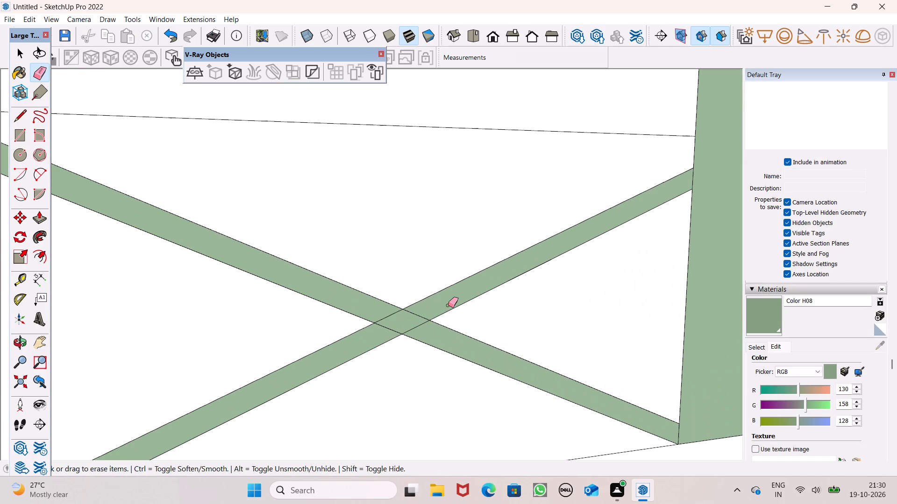
scroll(399, 320, "up", 3)
left_click_drag(426, 312, 376, 323)
left_click_drag(387, 322, 372, 336)
left_click_drag(387, 307, 394, 318)
left_click_drag(421, 326, 427, 337)
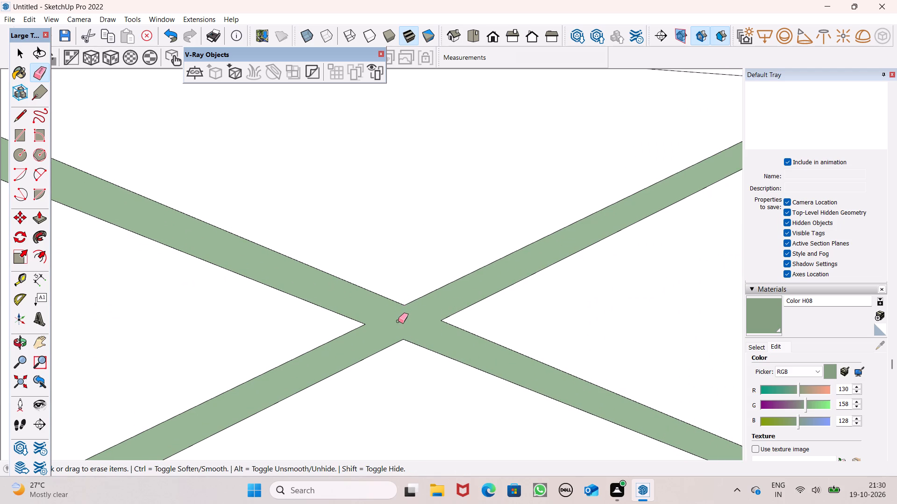
Erase the edge segments between the gate-side panel and the upper and lower strip ends that meet it.
scroll(341, 327, "down", 1)
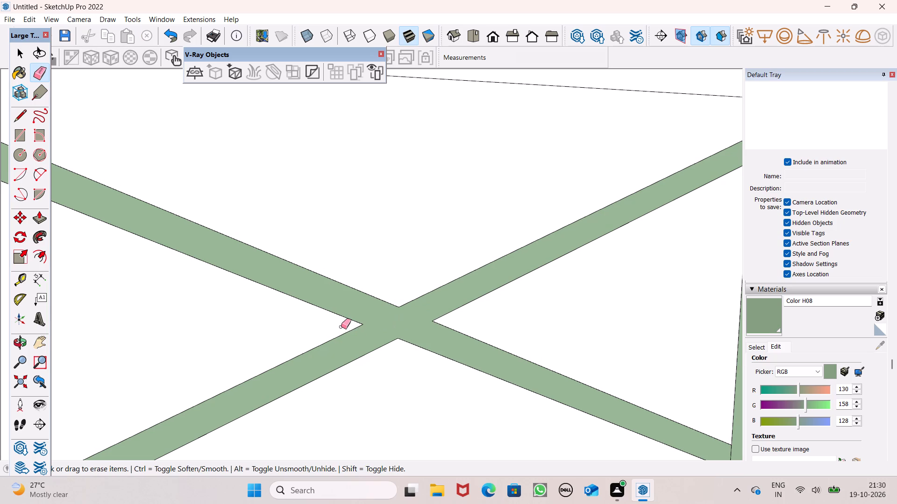
scroll(465, 338, "down", 6)
scroll(370, 316, "down", 6)
scroll(427, 289, "down", 3)
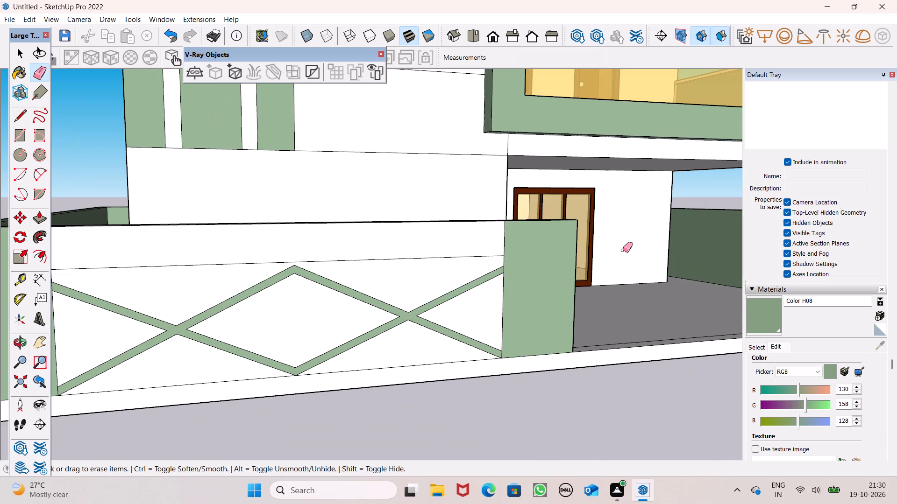
scroll(482, 286, "up", 6)
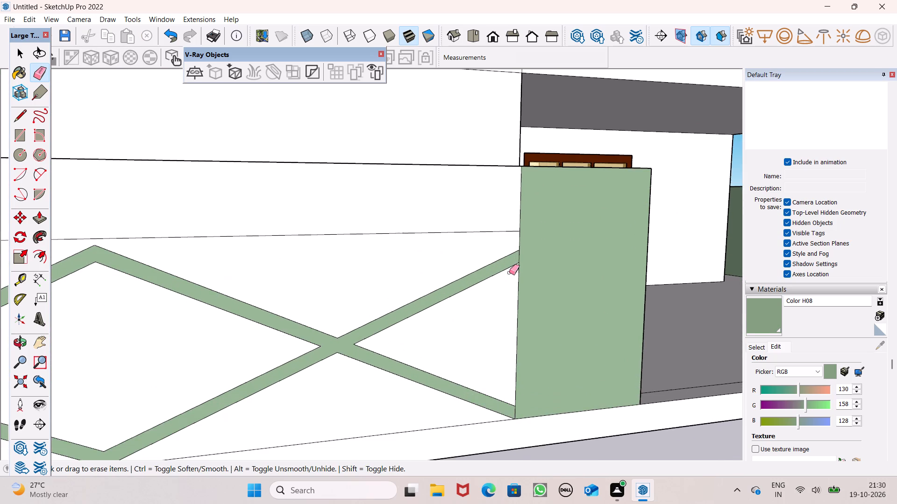
scroll(509, 273, "up", 10)
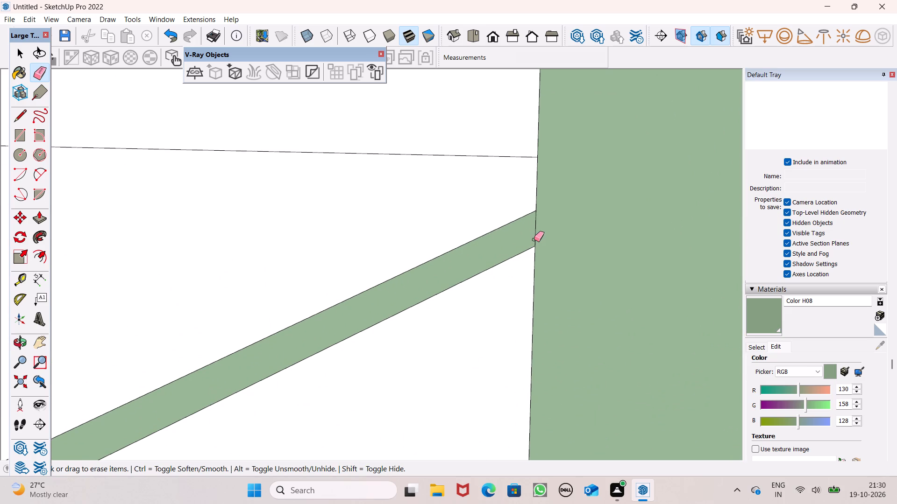
left_click(535, 237)
scroll(541, 225, "down", 5)
scroll(556, 160, "down", 7)
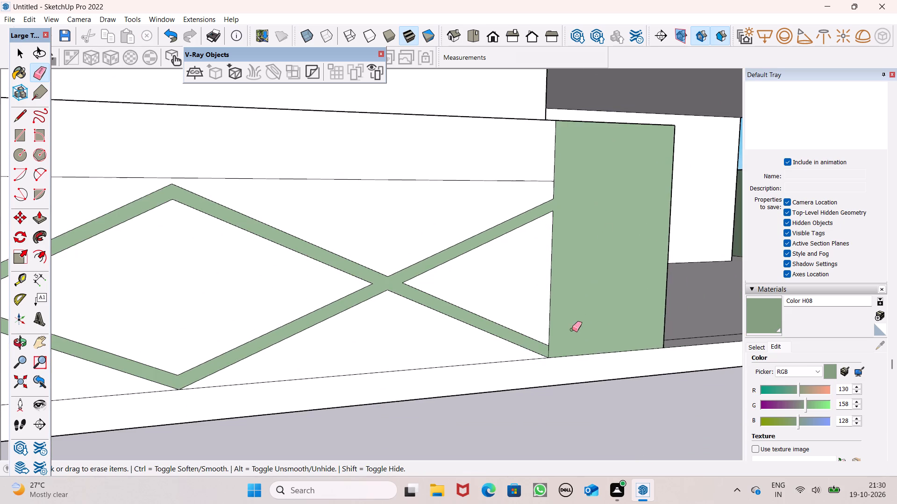
scroll(557, 371, "up", 8)
left_click_drag(549, 336, 544, 337)
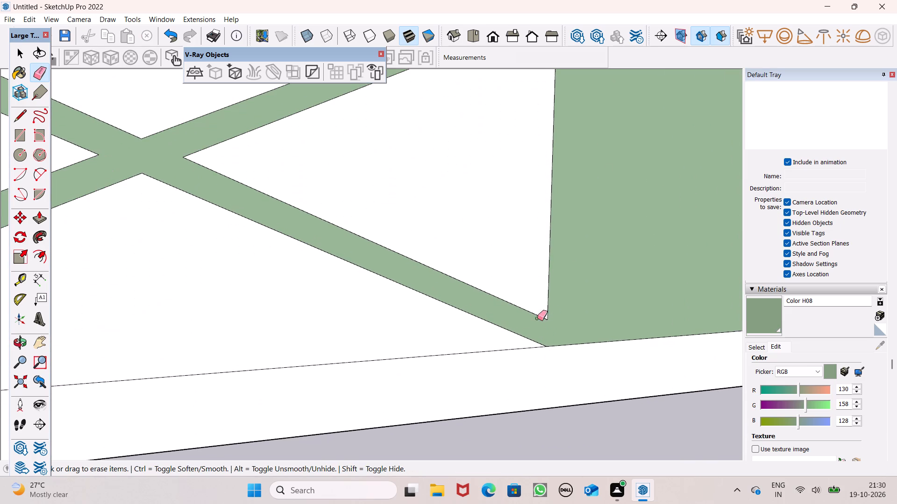
Erase the edge segments between the front wall's corner panel and the lower and upper strip ends that meet it.
scroll(534, 260, "down", 17)
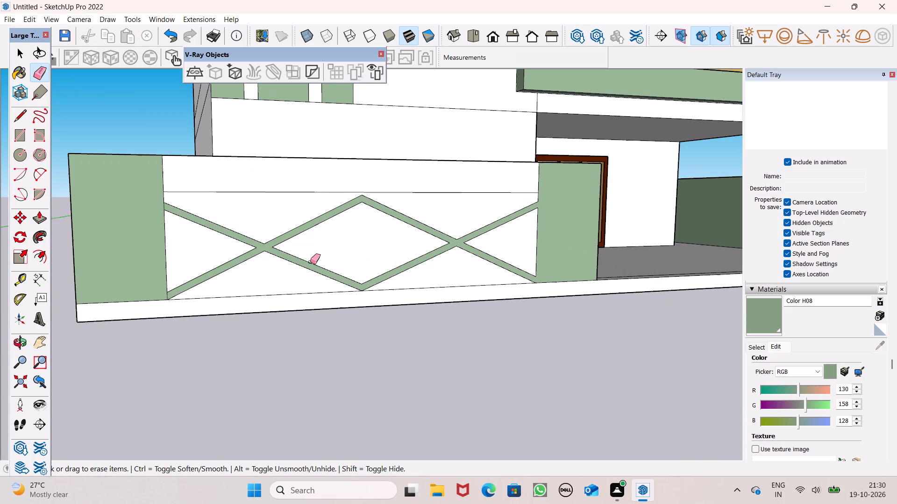
scroll(189, 308, "up", 6)
scroll(230, 266, "up", 5)
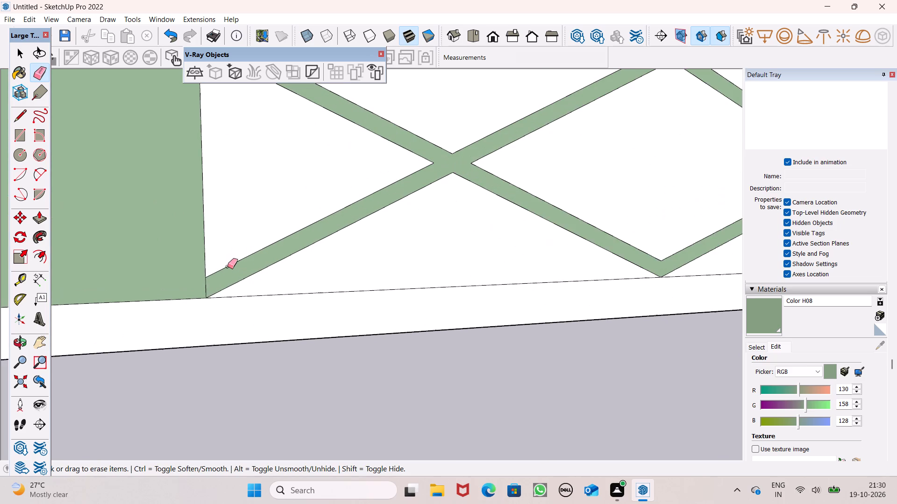
scroll(201, 284, "up", 4)
left_click_drag(200, 294, 205, 296)
left_click(206, 295)
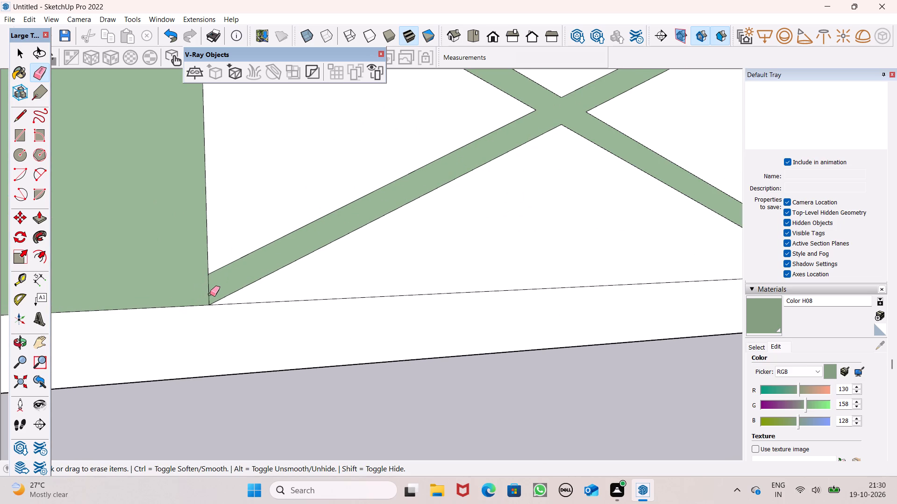
left_click_drag(211, 293, 204, 294)
scroll(204, 302, "down", 13)
scroll(201, 247, "up", 4)
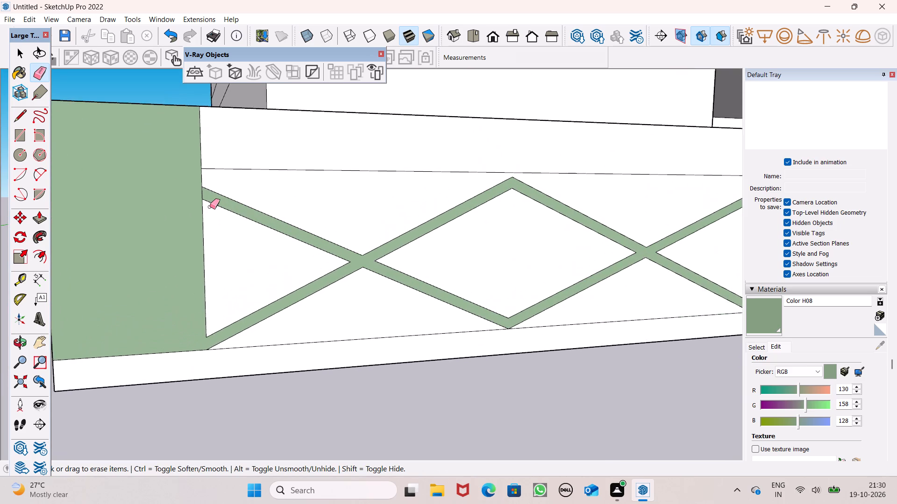
scroll(210, 206, "up", 10)
left_click_drag(193, 170, 164, 178)
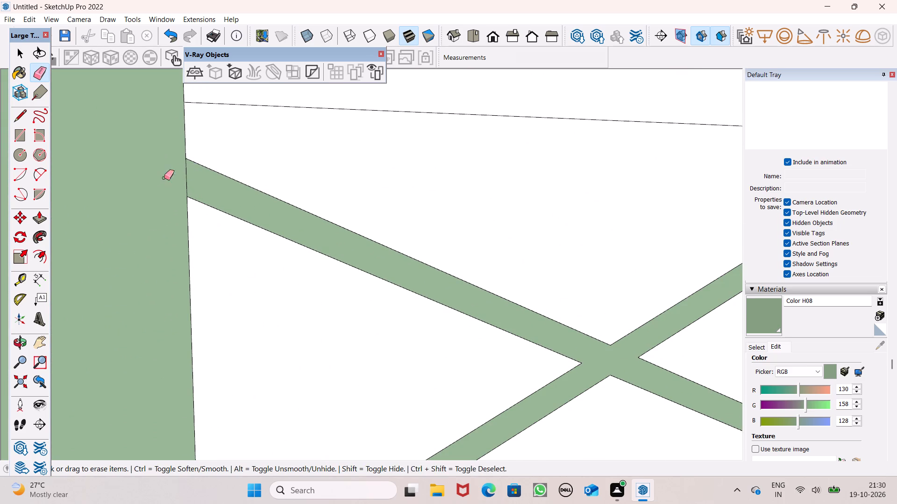
left_click_drag(164, 178, 158, 180)
Paint the top face of the front compound wall's diamond-patterned section with Color H08.
scroll(172, 182, "down", 3)
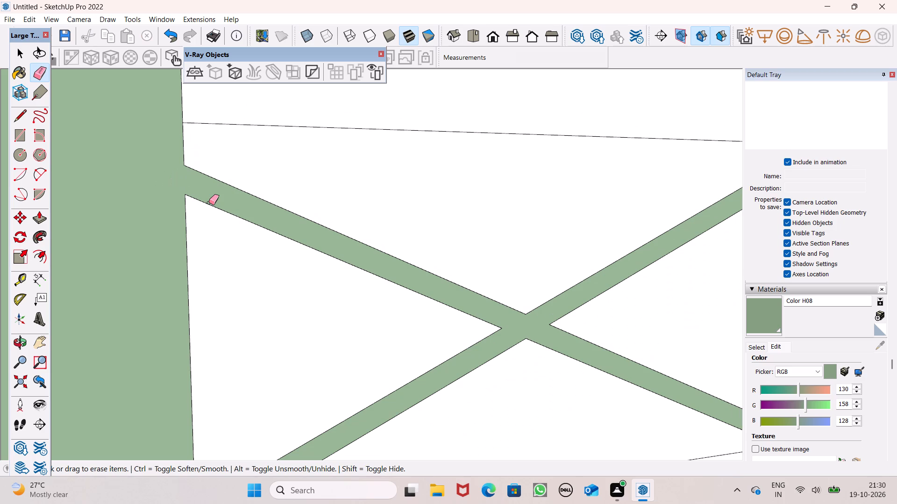
scroll(271, 243, "down", 4)
scroll(401, 203, "down", 6)
scroll(225, 206, "down", 5)
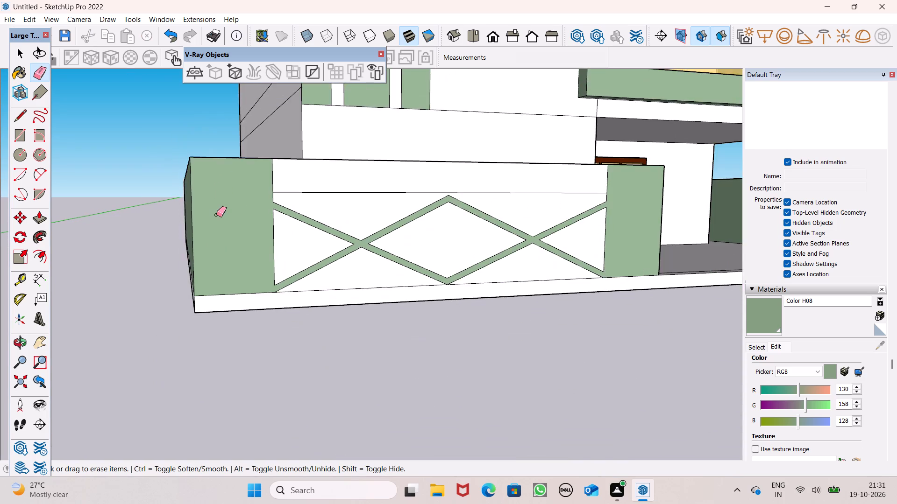
scroll(216, 215, "down", 4)
middle_click_drag(231, 284, 166, 358)
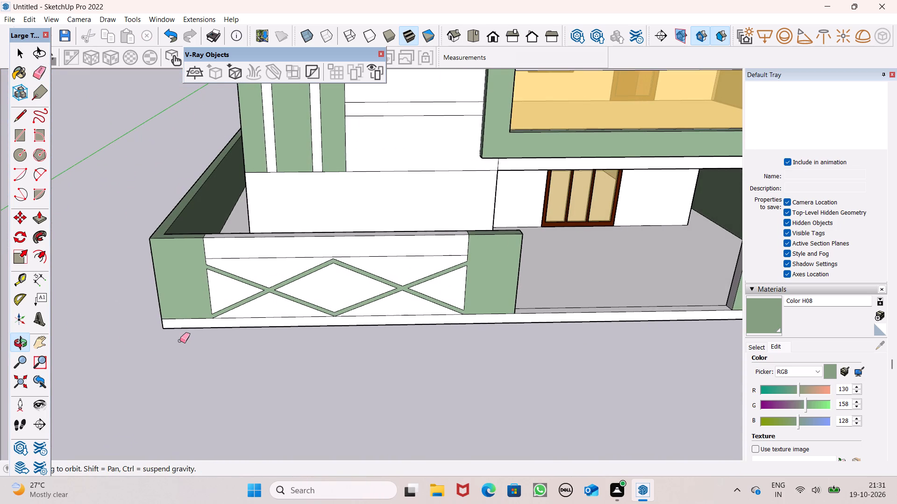
scroll(193, 300, "down", 1)
middle_click_drag(304, 319, 307, 363)
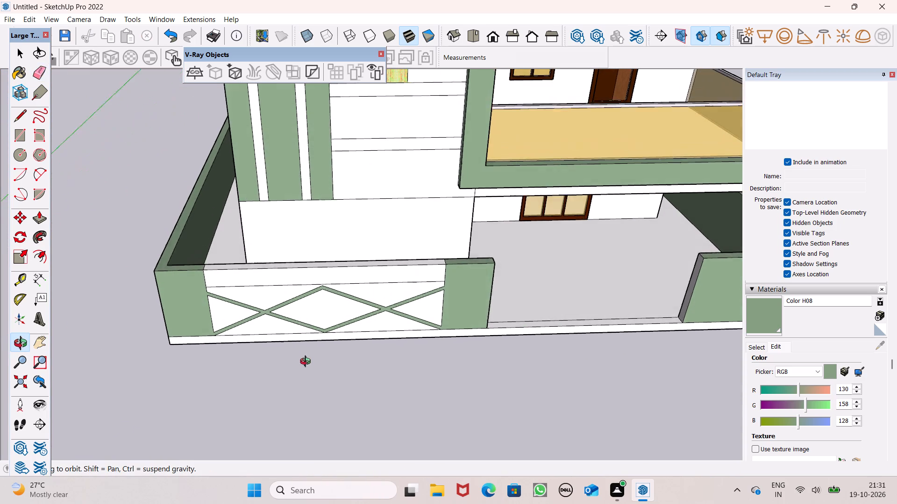
middle_click_drag(307, 363, 316, 369)
left_click(760, 316)
scroll(424, 262, "up", 4)
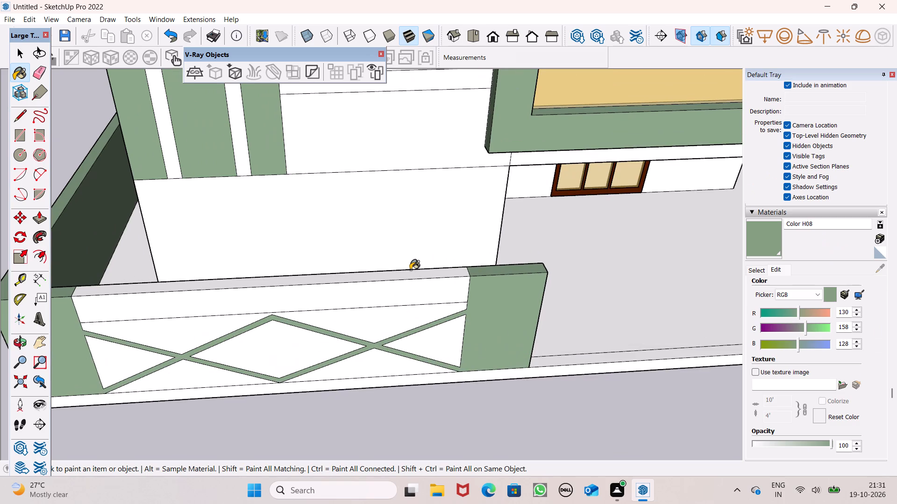
left_click(406, 276)
Examine the painted compound wall and the building's whole front elevation from several angles.
scroll(395, 255, "down", 3)
middle_click_drag(421, 286, 388, 217)
scroll(329, 220, "down", 1)
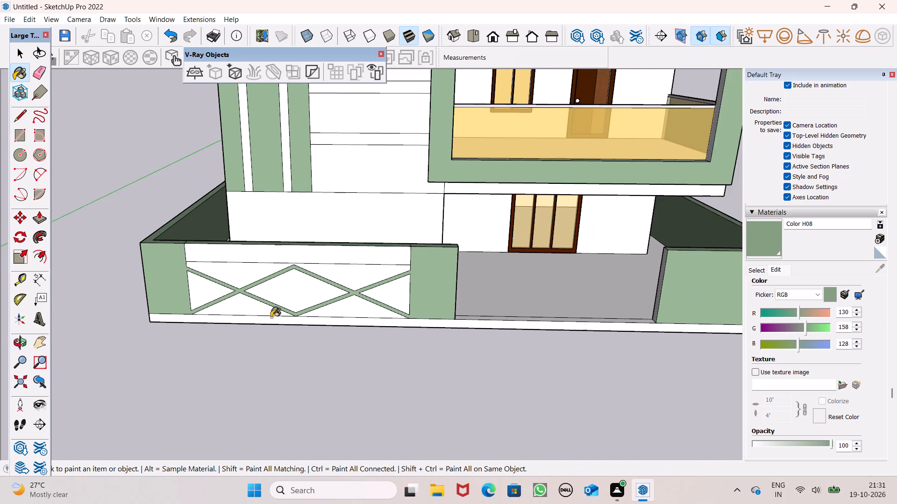
scroll(271, 317, "down", 3)
middle_click_drag(456, 357, 447, 318)
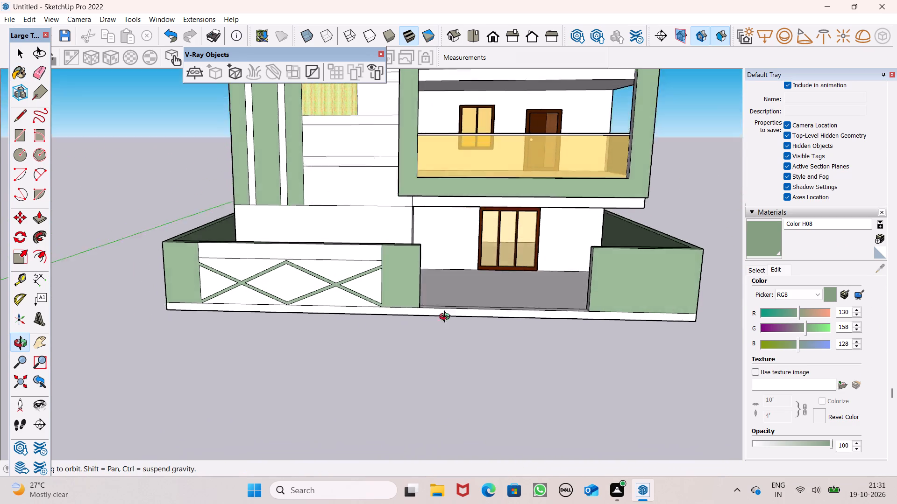
middle_click_drag(447, 318, 440, 297)
scroll(429, 311, "down", 2)
middle_click_drag(490, 348, 388, 368)
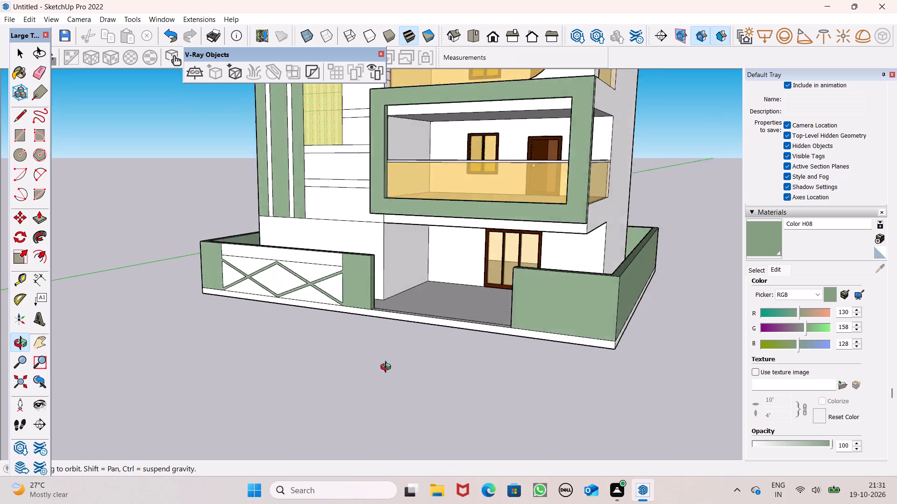
middle_click_drag(388, 368, 604, 397)
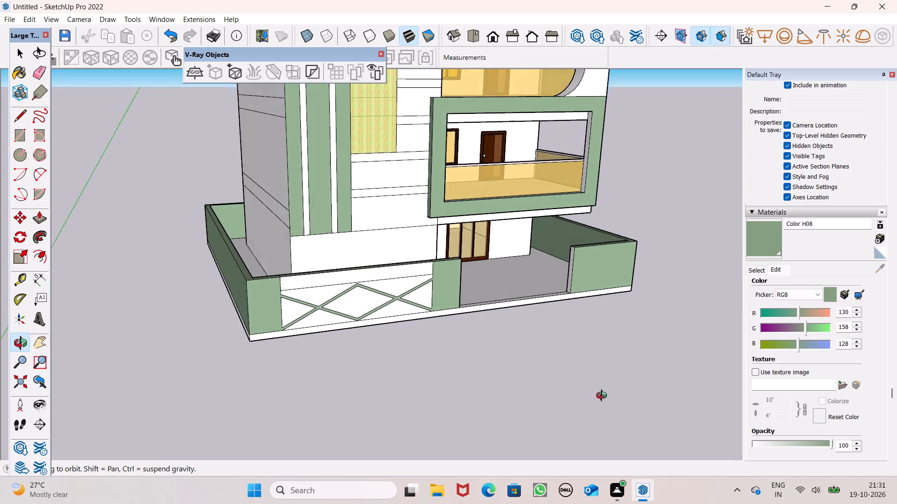
middle_click_drag(604, 397, 433, 413)
scroll(372, 300, "down", 8)
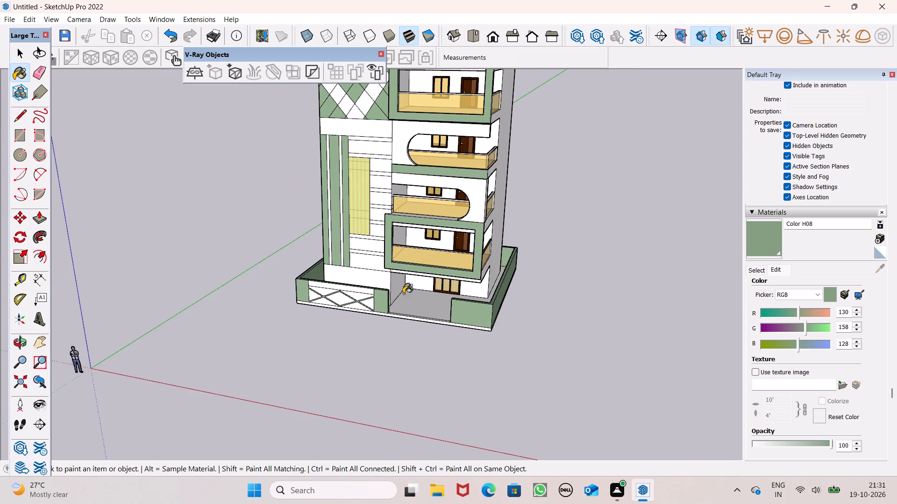
middle_click_drag(443, 255, 486, 206)
scroll(456, 254, "down", 4)
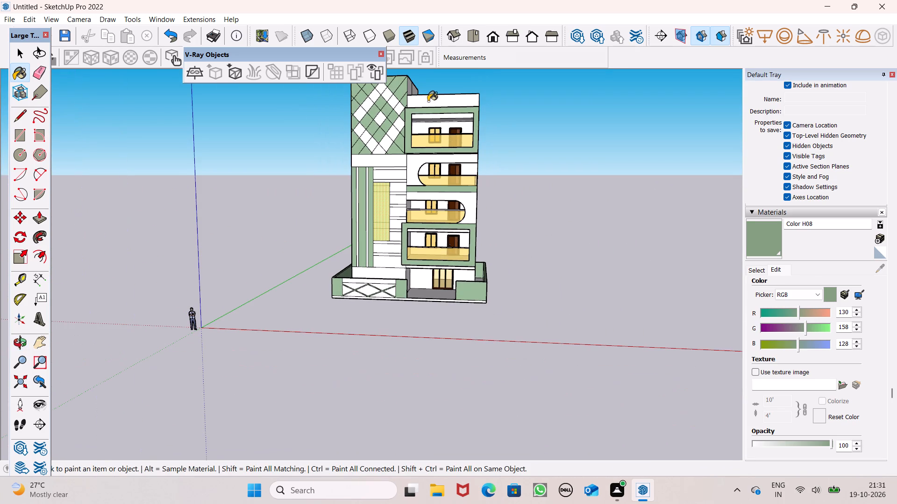
scroll(428, 101, "up", 2)
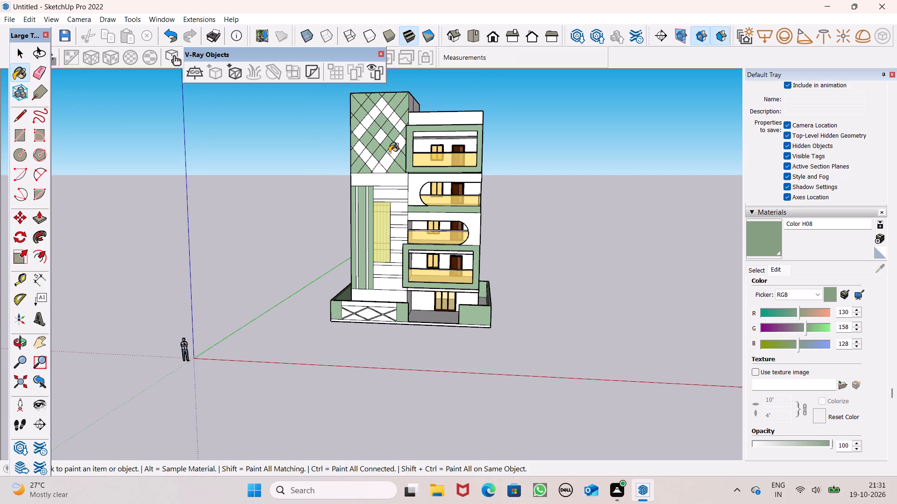
scroll(381, 162, "down", 3)
Paint the upper band and the main face of the building's balcony-side wall with Color H08.
middle_click_drag(376, 189, 43, 254)
scroll(394, 185, "up", 6)
middle_click_drag(465, 160, 418, 162)
scroll(427, 168, "up", 1)
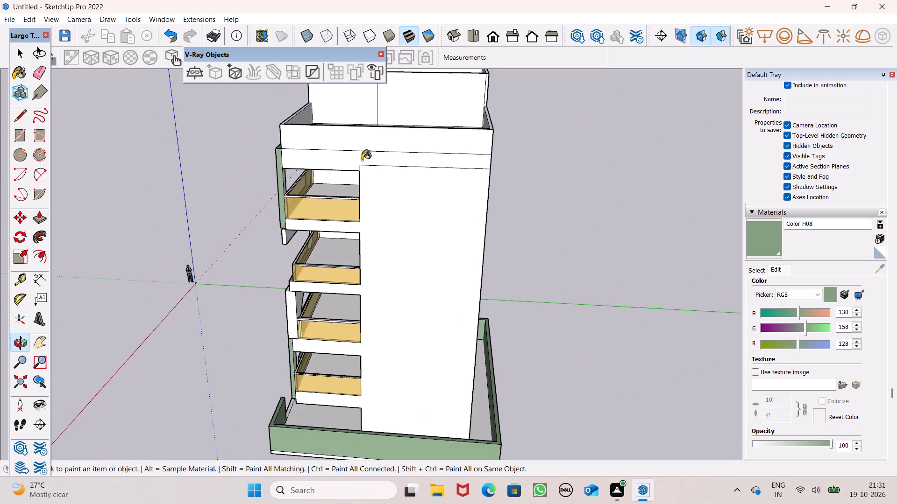
left_click(362, 160)
left_click(386, 178)
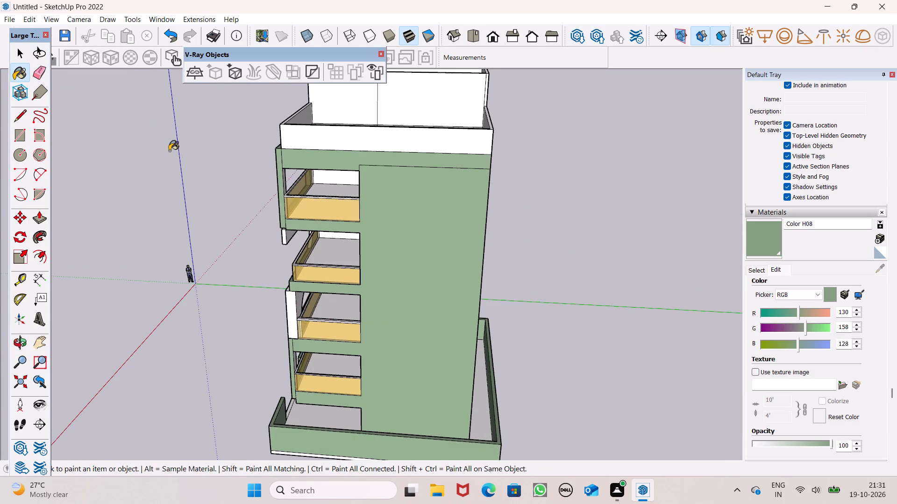
Erase the dividing line between the upper band and main face of the green side wall, including its leftover stub near the top balcony.
scroll(230, 175, "down", 2)
middle_click_drag(307, 210, 626, 190)
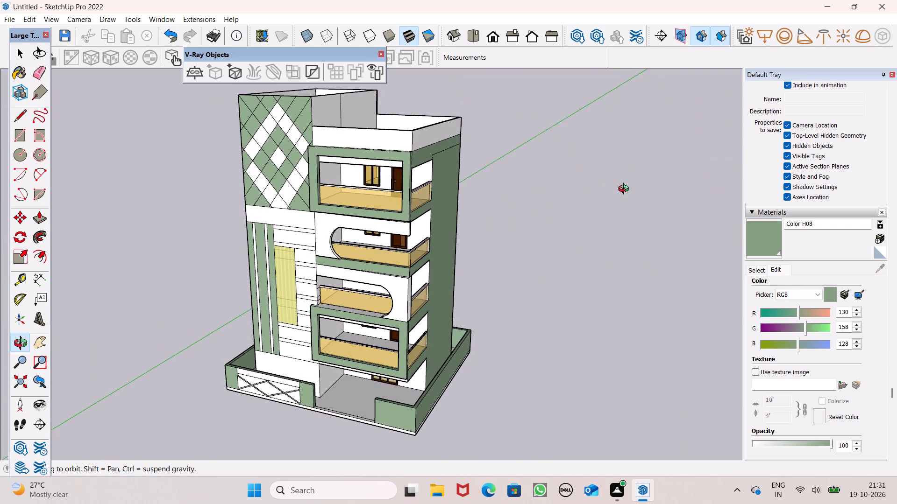
middle_click_drag(626, 190, 454, 217)
left_click_drag(36, 77, 43, 77)
scroll(421, 131, "up", 5)
left_click_drag(400, 189, 403, 208)
scroll(442, 170, "down", 3)
scroll(380, 198, "up", 4)
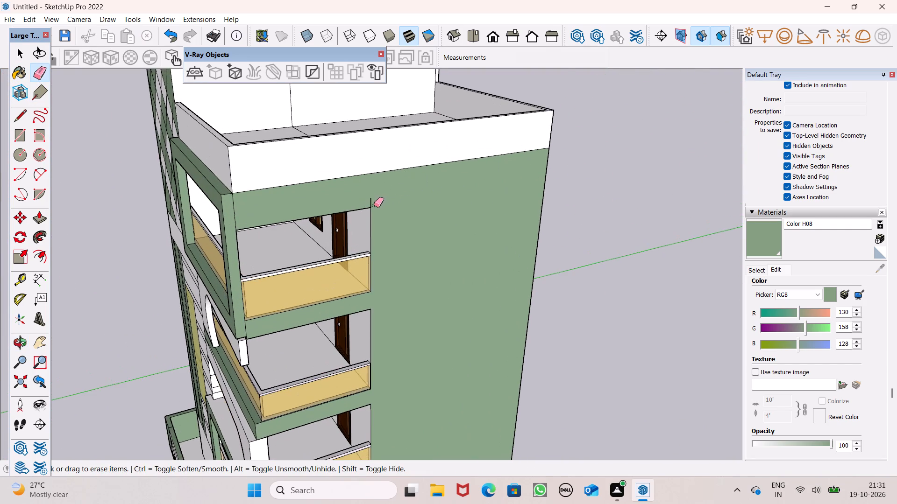
scroll(369, 197, "up", 4)
middle_click(369, 197)
left_click_drag(370, 191, 372, 200)
Erase all the horizontal floor-band lines across the white side wall of the taller block.
scroll(424, 130, "down", 5)
middle_click_drag(392, 176, 521, 119)
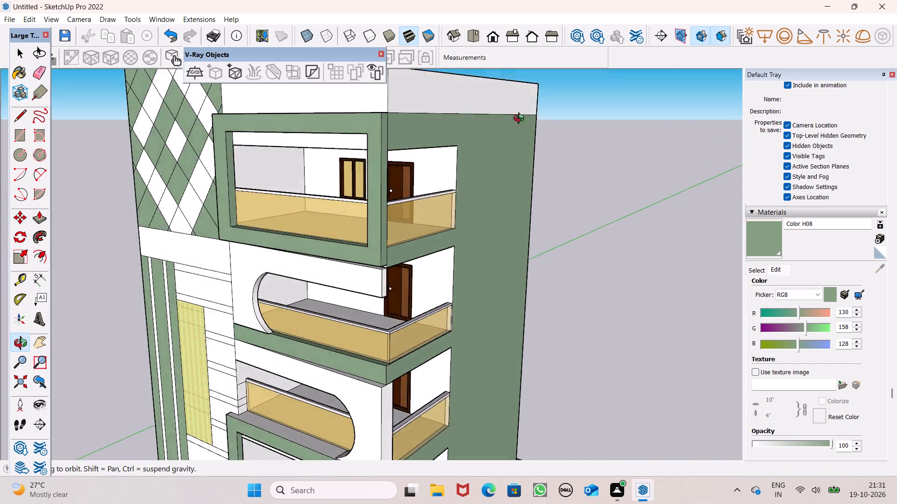
middle_click_drag(521, 119, 701, 53)
middle_click_drag(333, 188, 619, 207)
scroll(478, 151, "down", 10)
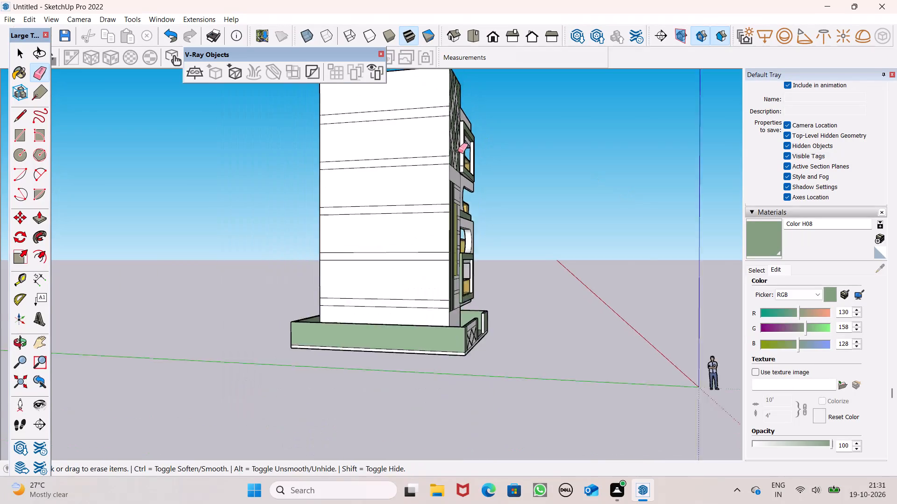
scroll(458, 151, "down", 1)
middle_click_drag(436, 203, 643, 335)
left_click_drag(406, 147, 406, 174)
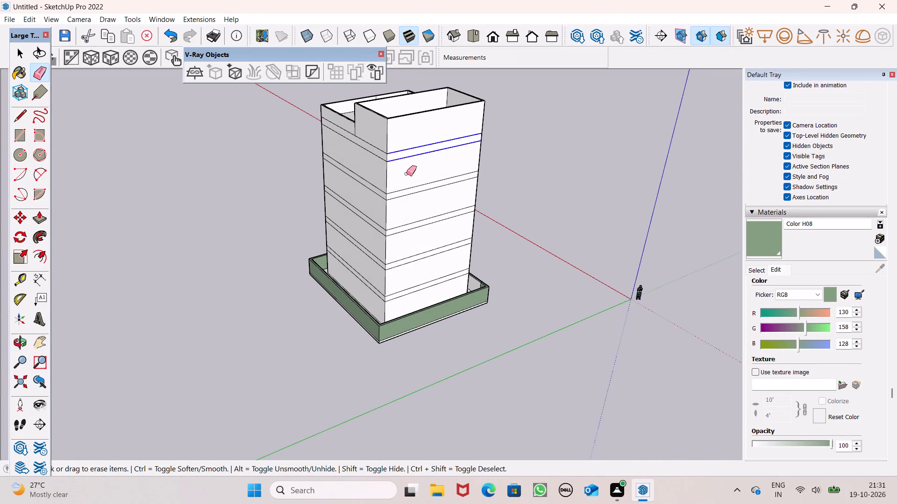
left_click_drag(406, 174, 432, 288)
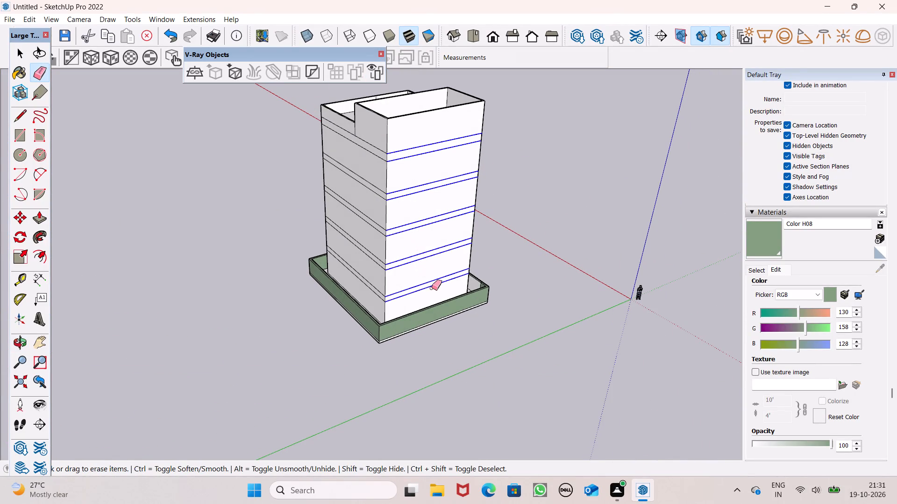
left_click_drag(432, 288, 434, 285)
Erase all the horizontal floor-band lines on the rear wall, plus the short vertical line below the roof step.
middle_click_drag(309, 164, 433, 168)
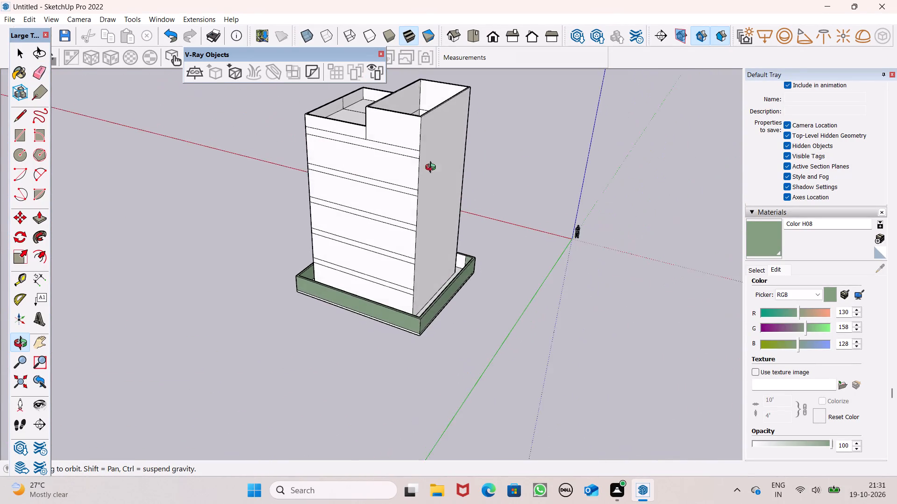
middle_click_drag(433, 168, 442, 141)
scroll(395, 120, "up", 4)
left_click_drag(365, 123, 349, 133)
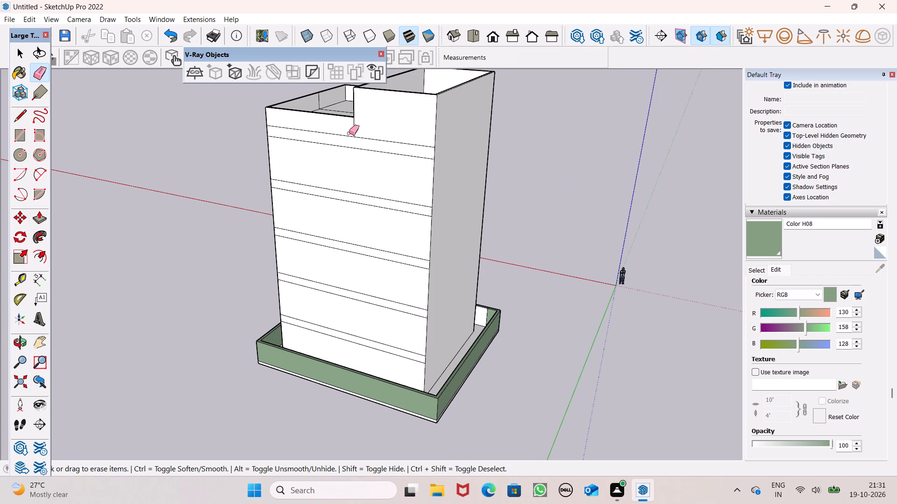
left_click_drag(349, 133, 305, 301)
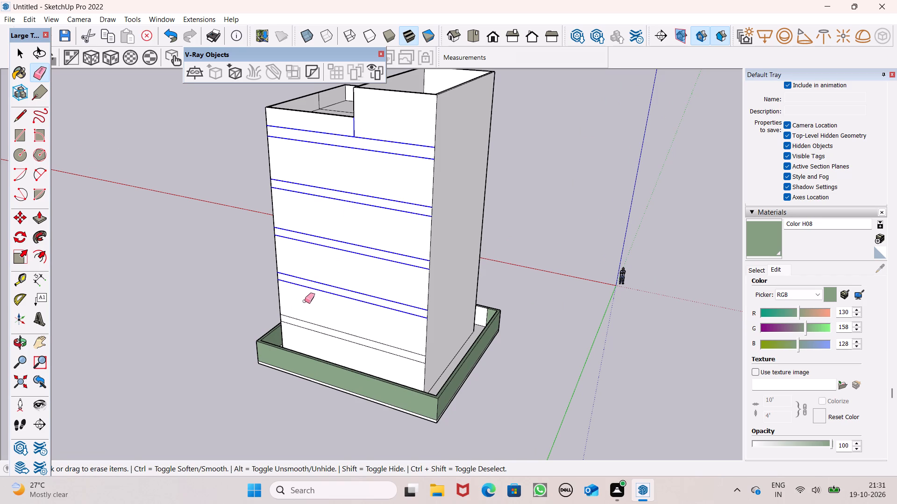
left_click_drag(305, 301, 299, 328)
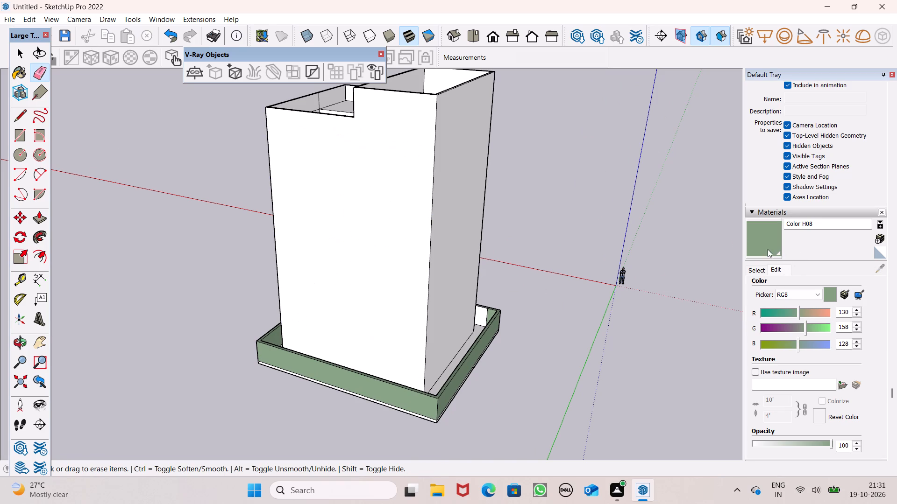
Paint the taller block's plain side wall and the rear wall with Color H08.
left_click_drag(768, 249, 758, 245)
left_click(470, 233)
left_click(344, 231)
Examine the painted rear and side walls and the front elevation from several angles.
middle_click_drag(384, 248, 639, 243)
scroll(540, 223, "down", 2)
middle_click_drag(533, 256, 0, 242)
scroll(0, 242, "up", 1)
scroll(512, 250, "up", 1)
middle_click_drag(513, 250, 285, 278)
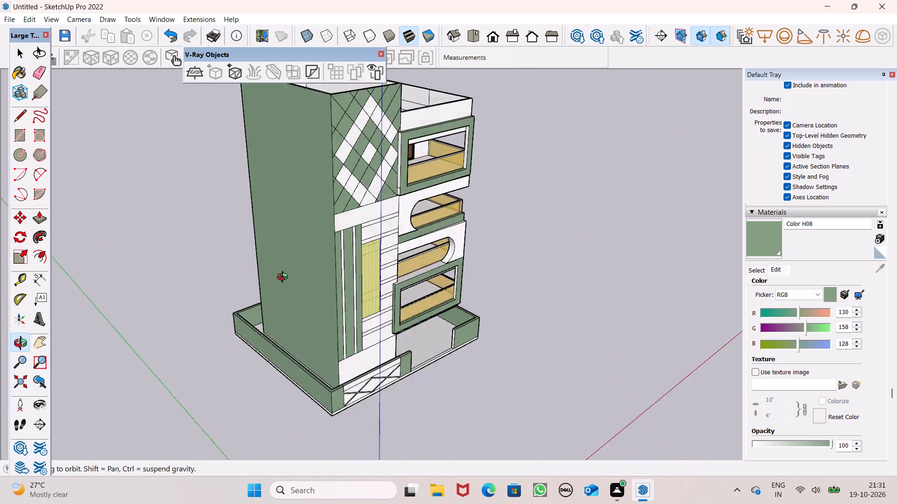
middle_click_drag(285, 278, 225, 252)
scroll(280, 234, "up", 1)
scroll(684, 224, "down", 2)
middle_click_drag(640, 264, 560, 217)
scroll(614, 238, "up", 1)
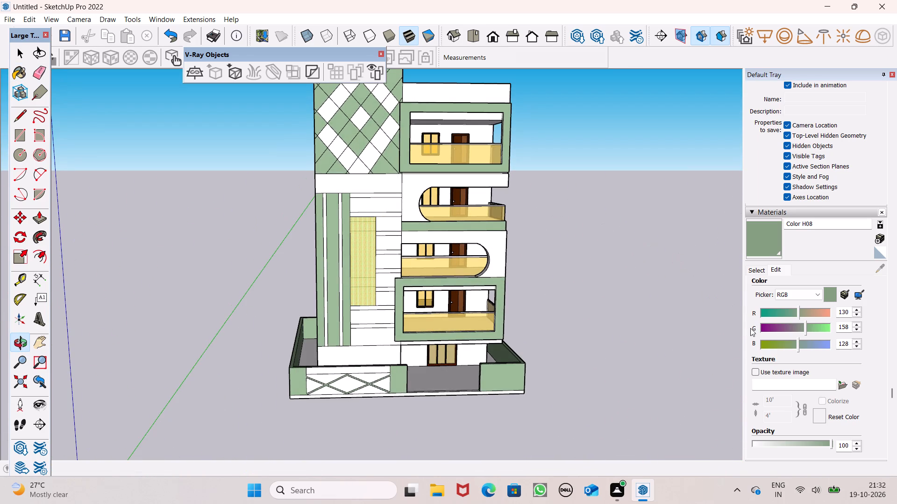
Set the blue value of Color H08 to 143.
scroll(786, 339, "up", 1)
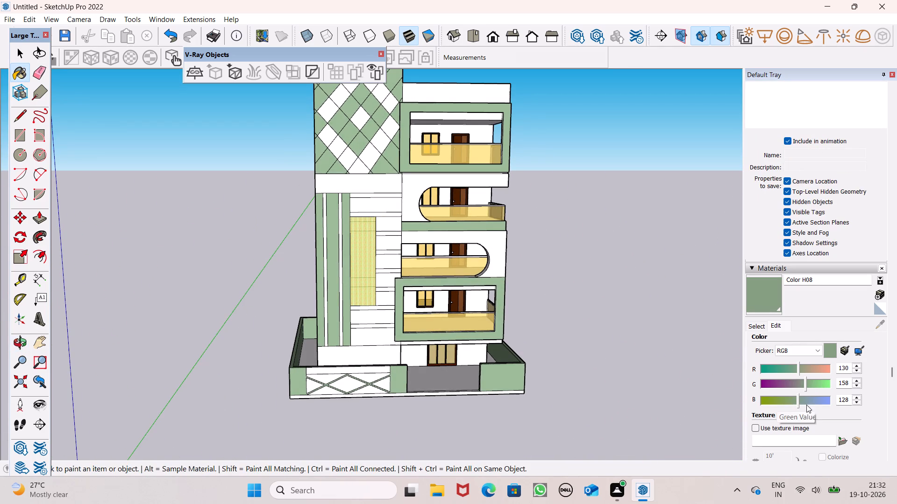
left_click(800, 402)
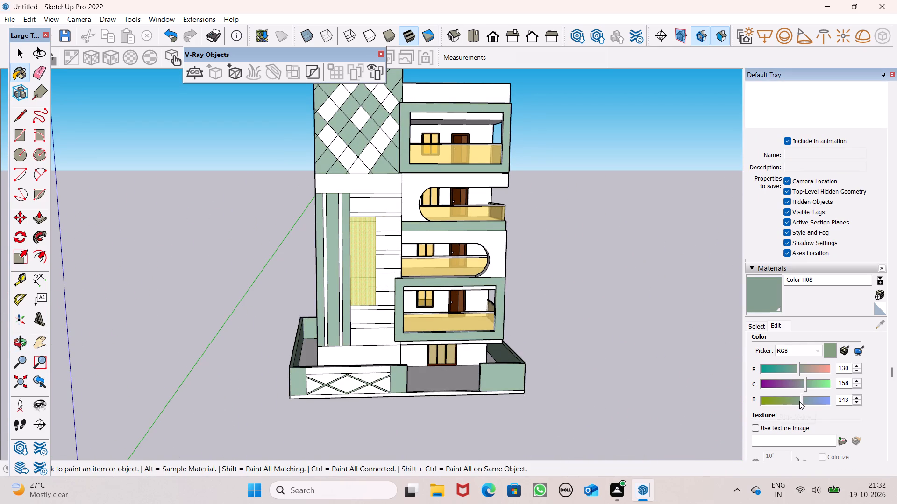
left_click(799, 401)
Examine the recoloured front elevation and balcony side from several angles.
scroll(621, 351, "down", 3)
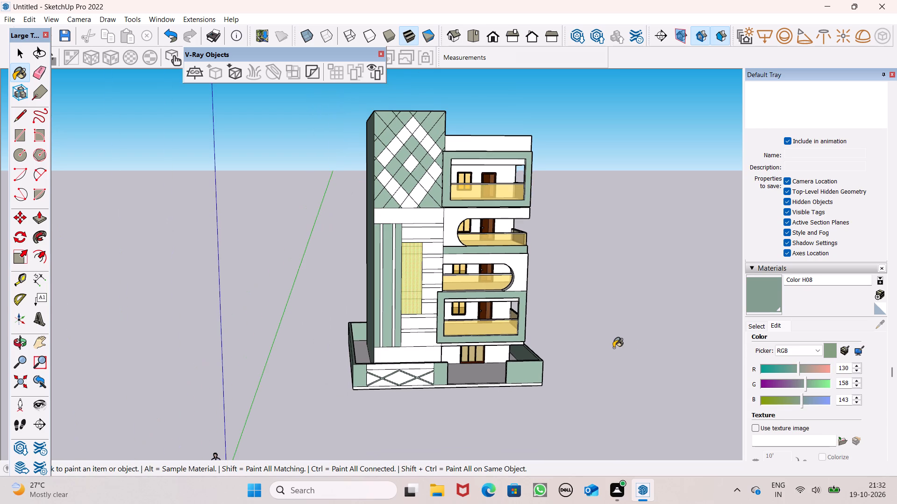
middle_click_drag(598, 366, 457, 375)
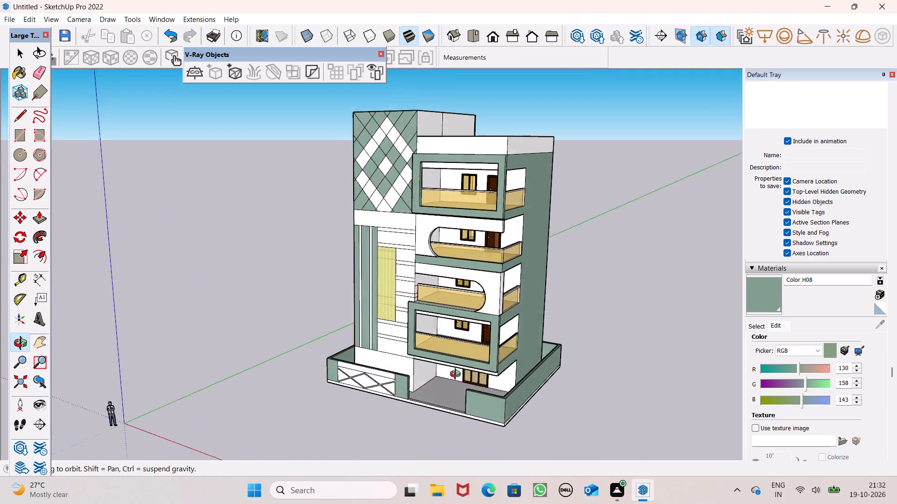
middle_click_drag(457, 375, 557, 365)
middle_click_drag(594, 355, 545, 363)
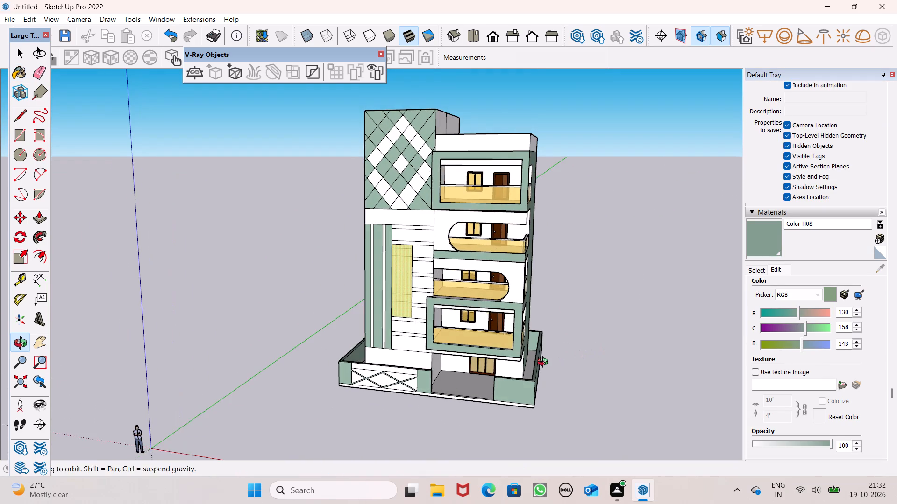
middle_click_drag(545, 363, 544, 363)
scroll(544, 363, "up", 1)
scroll(581, 351, "down", 1)
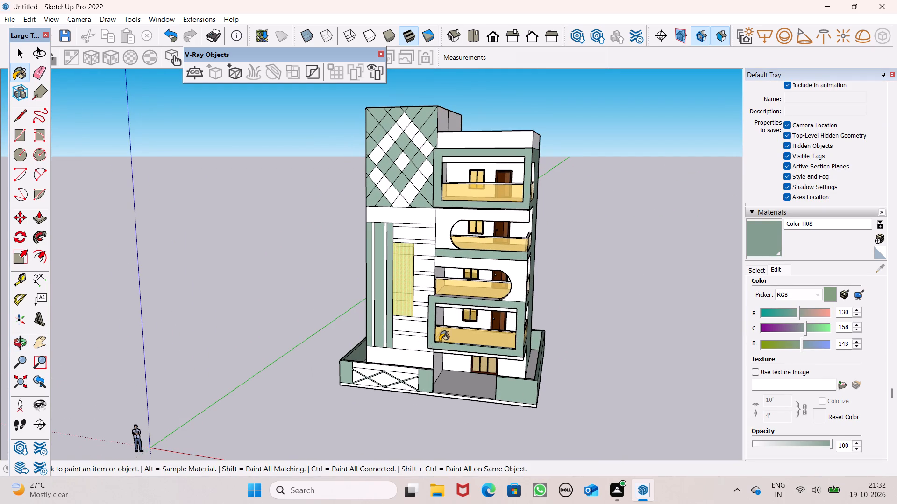
scroll(596, 338, "up", 1)
scroll(635, 352, "up", 1)
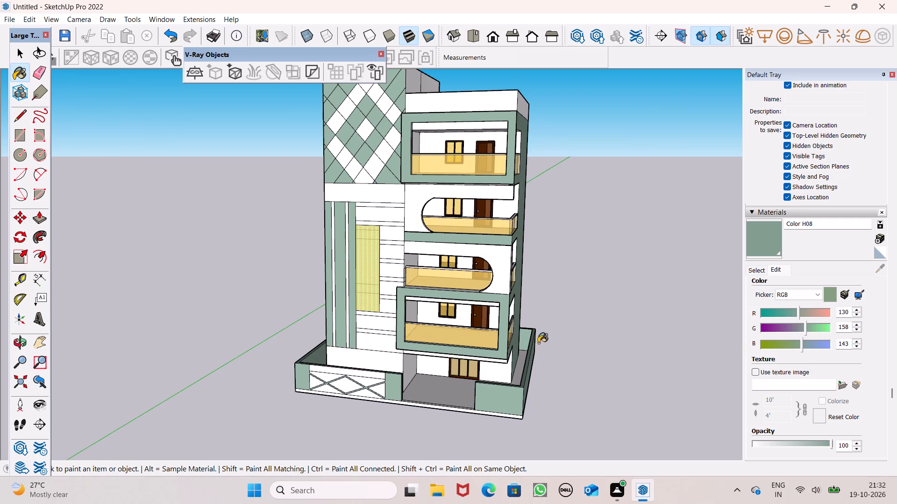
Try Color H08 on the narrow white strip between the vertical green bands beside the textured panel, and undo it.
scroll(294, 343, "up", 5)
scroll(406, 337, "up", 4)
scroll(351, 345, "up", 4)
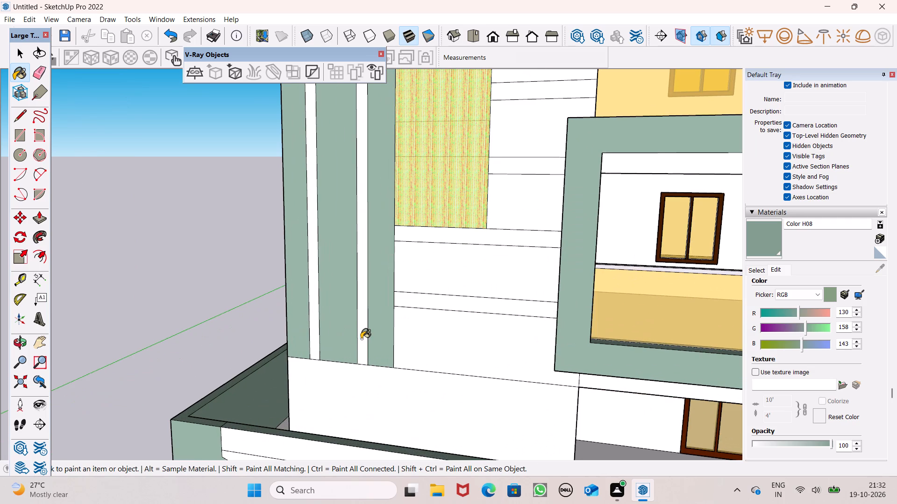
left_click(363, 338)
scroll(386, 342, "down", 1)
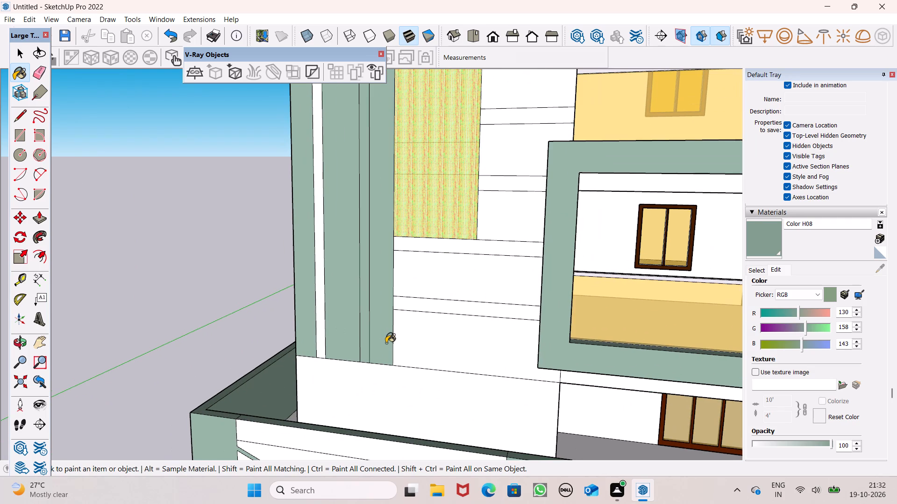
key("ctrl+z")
Create a floor face inside the taller block's open top by tracing about 2' 5" of the upper band line on its inner wall.
scroll(398, 348, "down", 2)
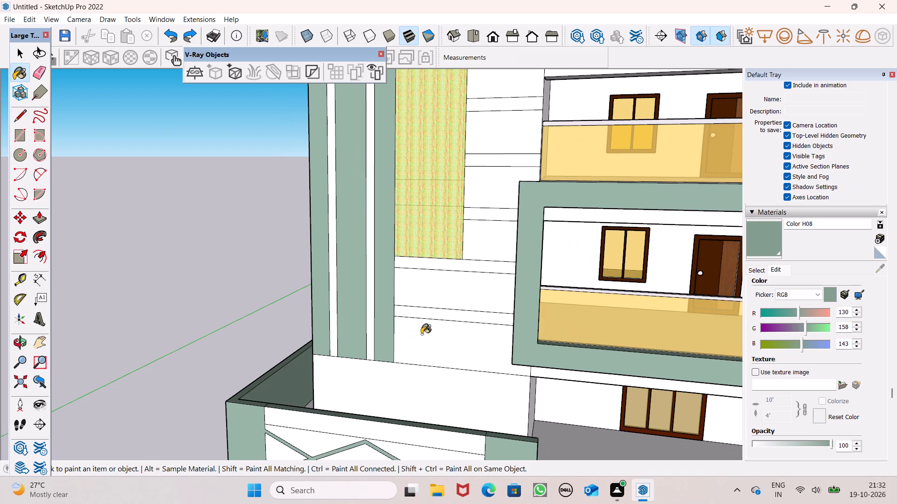
scroll(457, 317, "down", 4)
scroll(510, 307, "down", 4)
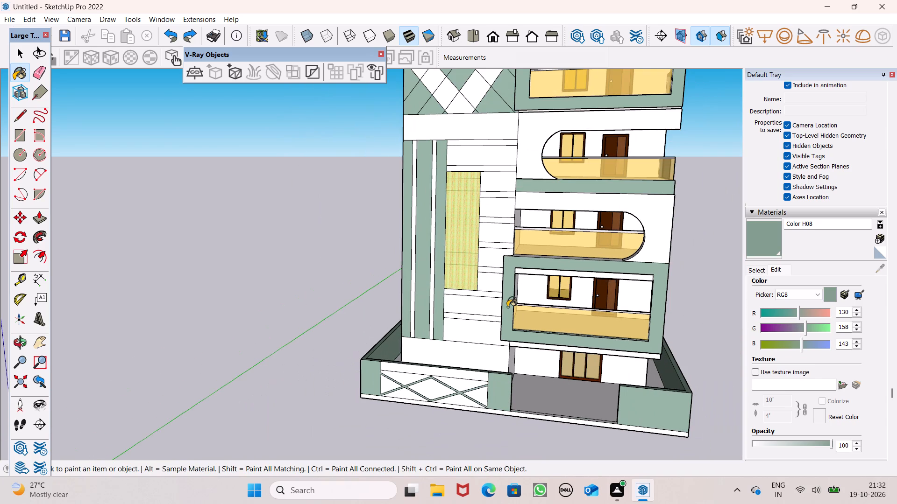
scroll(463, 325, "down", 7)
scroll(419, 333, "down", 2)
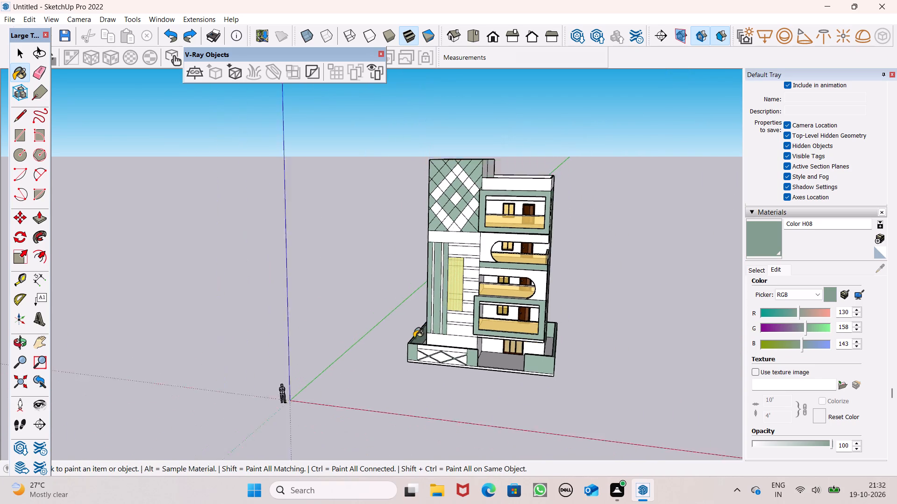
scroll(414, 338, "down", 2)
middle_click_drag(414, 342, 414, 372)
scroll(545, 269, "up", 5)
middle_click_drag(452, 354, 323, 503)
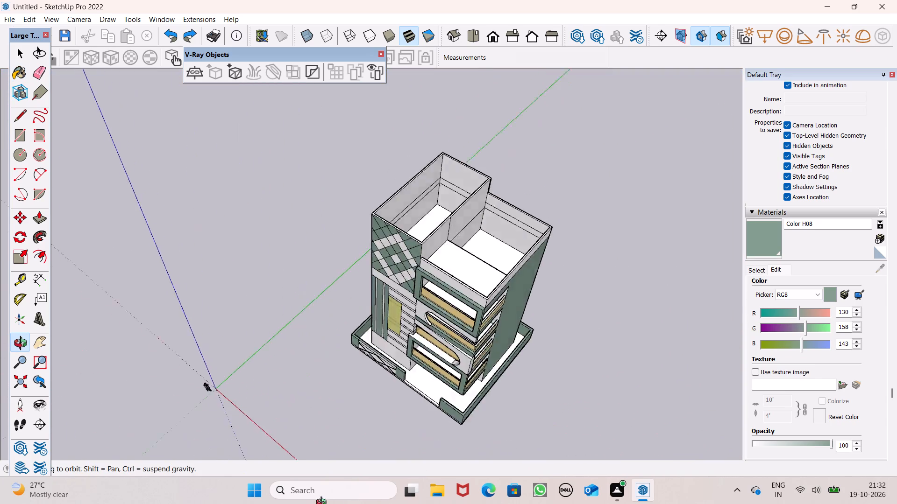
middle_click_drag(323, 503, 223, 470)
middle_click_drag(342, 321, 124, 375)
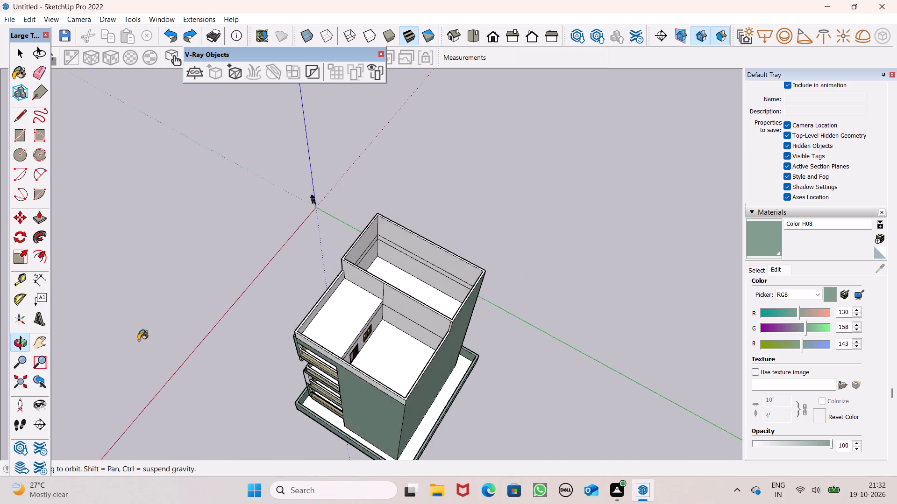
scroll(214, 315, "up", 3)
left_click(26, 123)
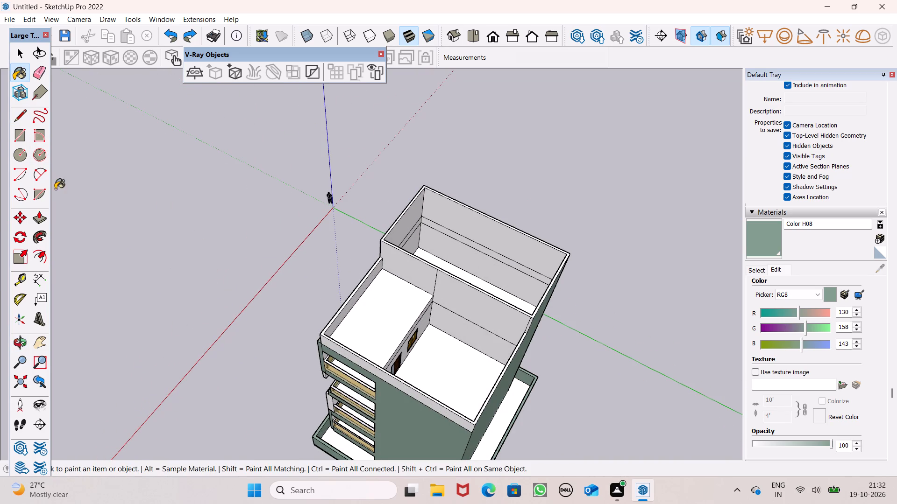
scroll(414, 228, "up", 6)
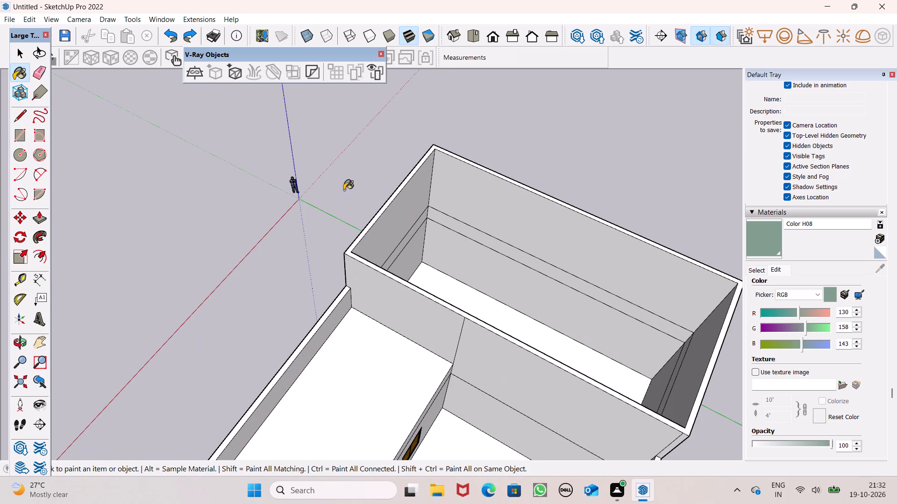
left_click(27, 109)
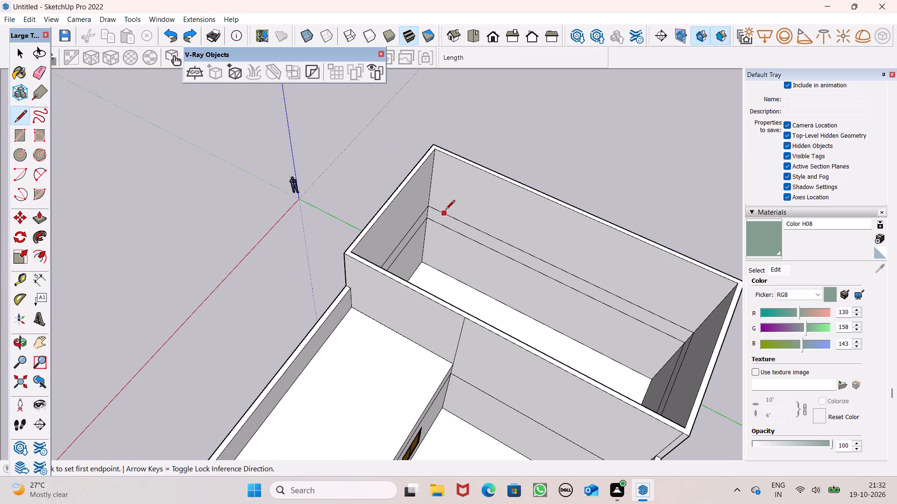
left_click_drag(445, 210, 446, 215)
left_click(462, 219)
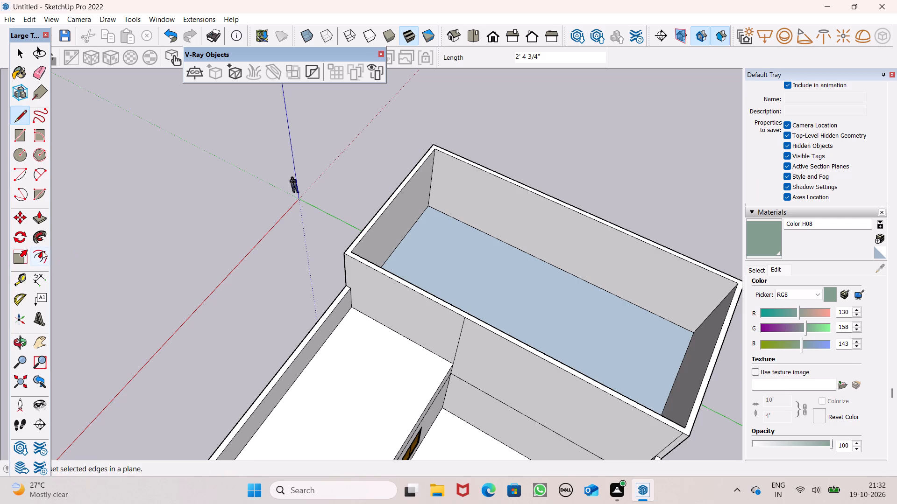
Push/Pull the new floor face inside the taller block by 6".
left_click(43, 219)
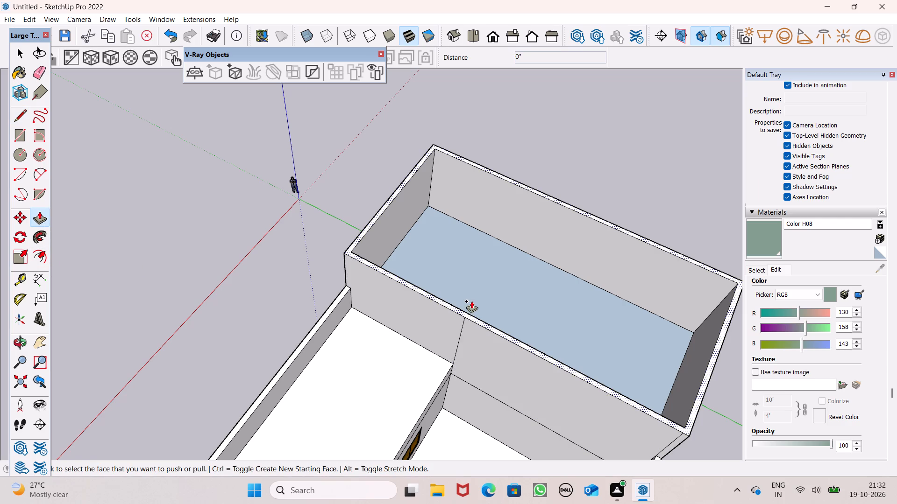
left_click_drag(472, 294, 472, 300)
key("6")
key("shift+Return")
key("apostrophe")
key("Return")
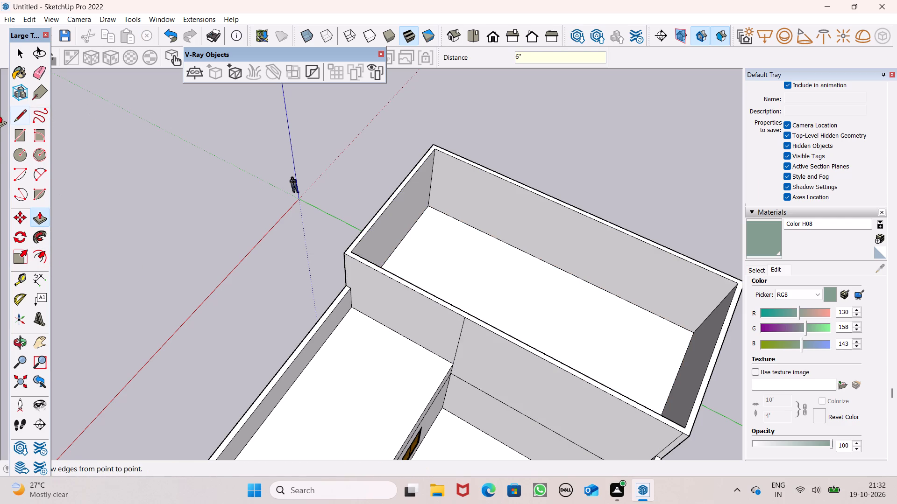
Close the taller block's open top with a roof face by tracing about 2' of its inner top edge.
left_click_drag(11, 114, 16, 114)
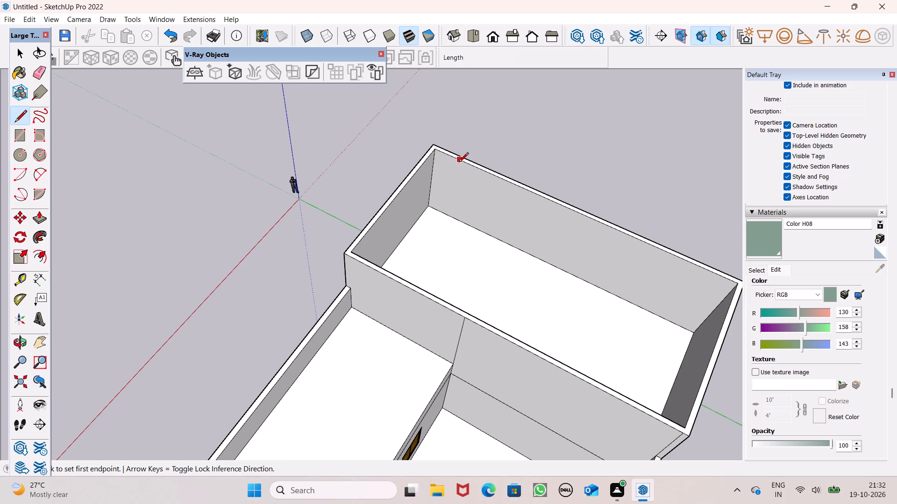
left_click(459, 163)
left_click(477, 167)
key("space")
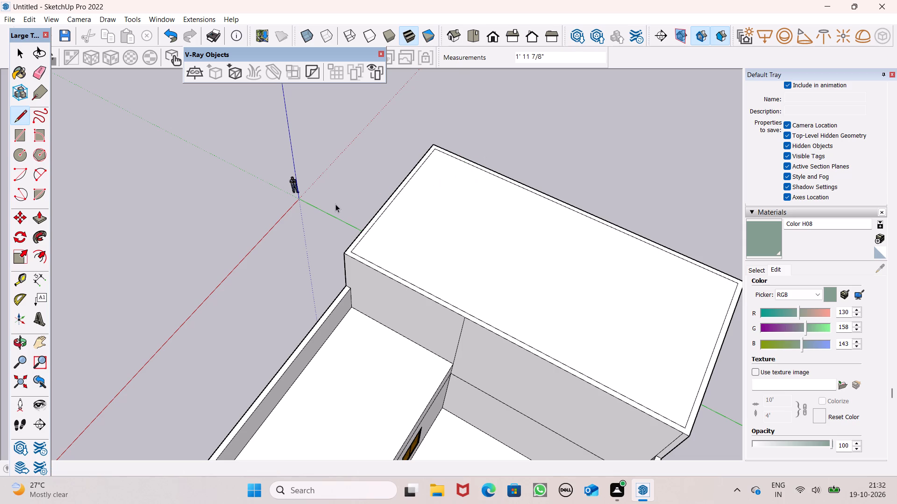
Erase the leftover inner outline edges from the top face of the taller block's roof.
left_click(48, 79)
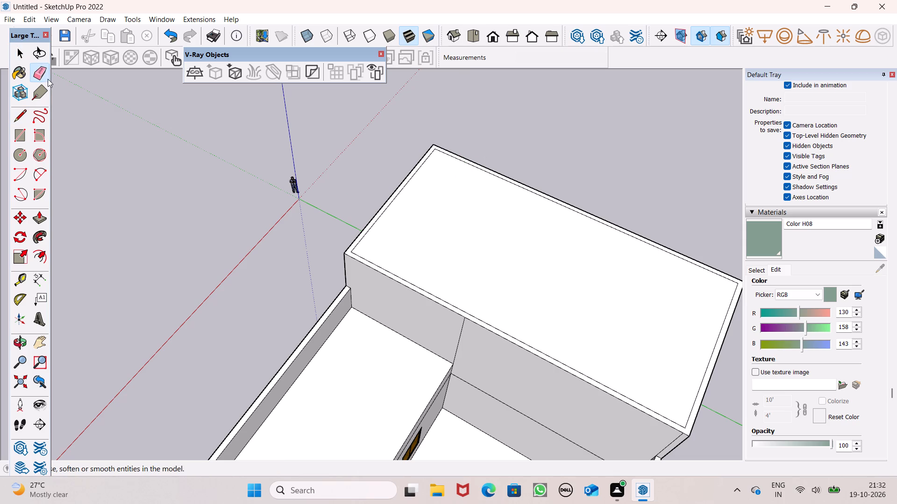
scroll(272, 238, "up", 4)
scroll(460, 265, "up", 3)
left_click_drag(394, 253, 394, 253)
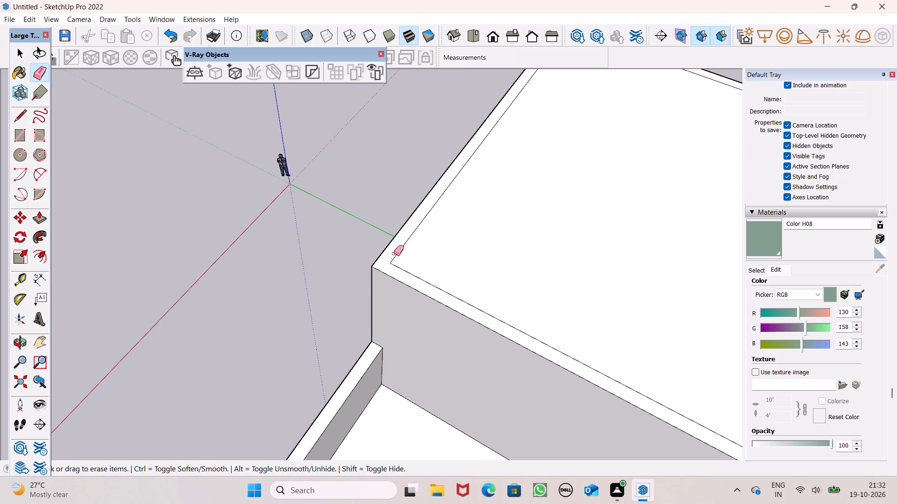
left_click_drag(394, 253, 387, 264)
left_click(384, 258)
scroll(289, 278, "down", 7)
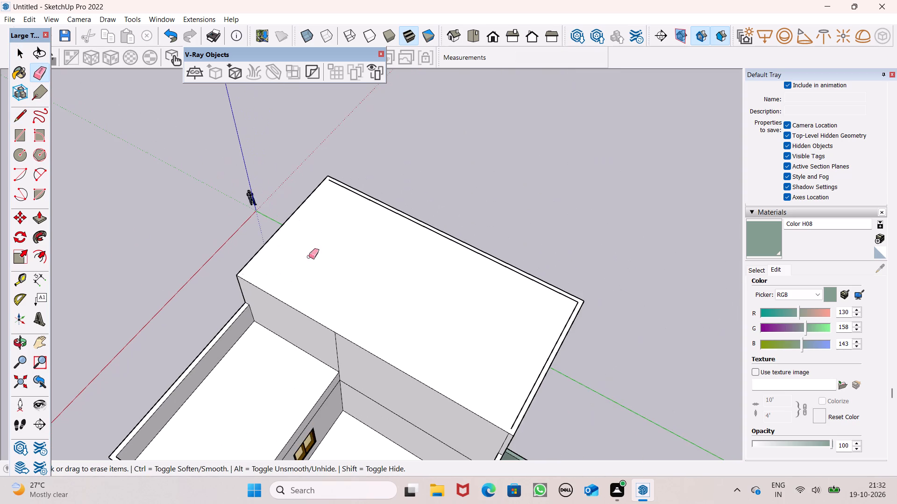
scroll(606, 348, "up", 5)
scroll(534, 264, "up", 4)
left_click_drag(556, 252, 556, 259)
scroll(585, 223, "down", 13)
Erase the vertical dividing line on the taller block's wall facing the open terrace.
middle_click_drag(610, 294, 458, 167)
scroll(480, 231, "up", 1)
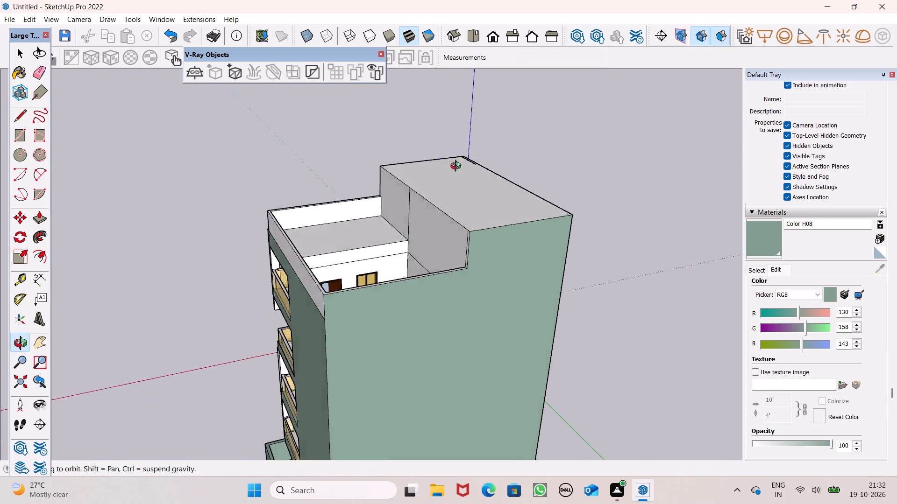
middle_click_drag(458, 167, 689, 164)
scroll(424, 245, "up", 1)
middle_click_drag(424, 246, 426, 240)
scroll(498, 175, "up", 4)
left_click_drag(475, 176, 467, 183)
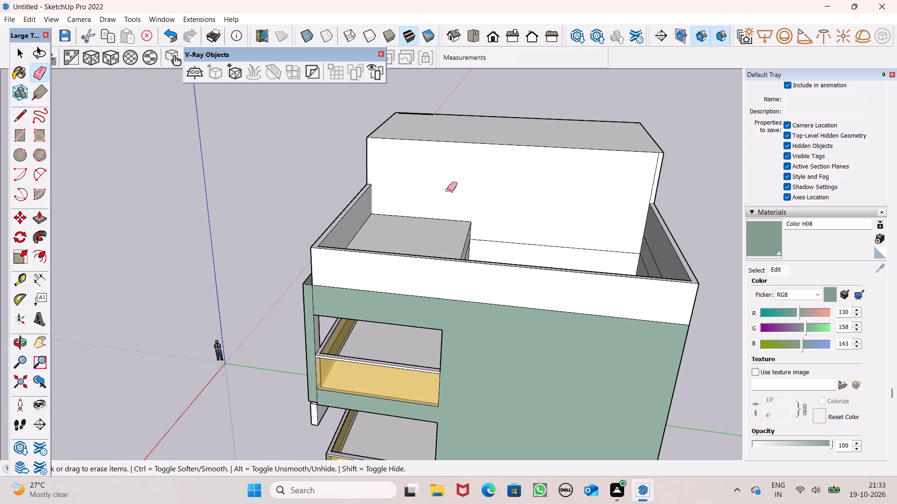
Examine the building's facade, side walls, balconies and compound wall from several sides for faces still left unpainted.
scroll(444, 212, "down", 3)
middle_click_drag(376, 234, 675, 195)
middle_click_drag(482, 209, 615, 154)
scroll(615, 158, "up", 1)
scroll(585, 151, "down", 1)
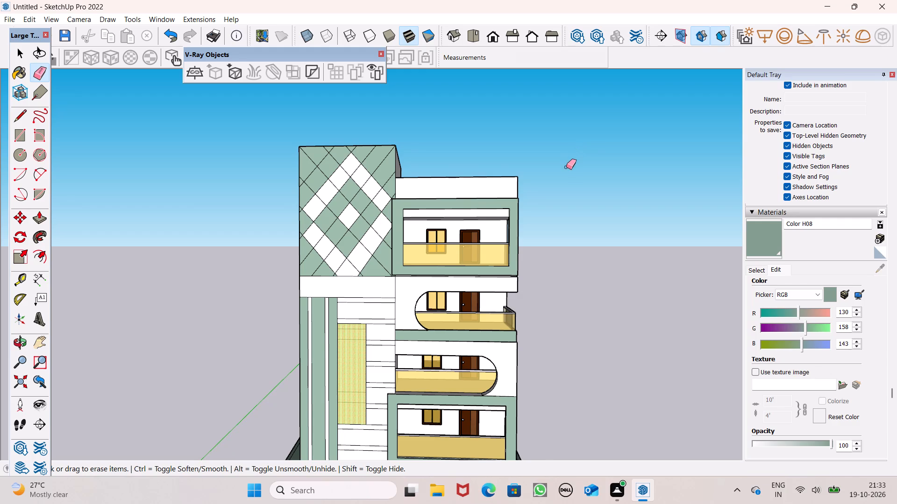
scroll(566, 167, "down", 7)
middle_click_drag(546, 209, 539, 218)
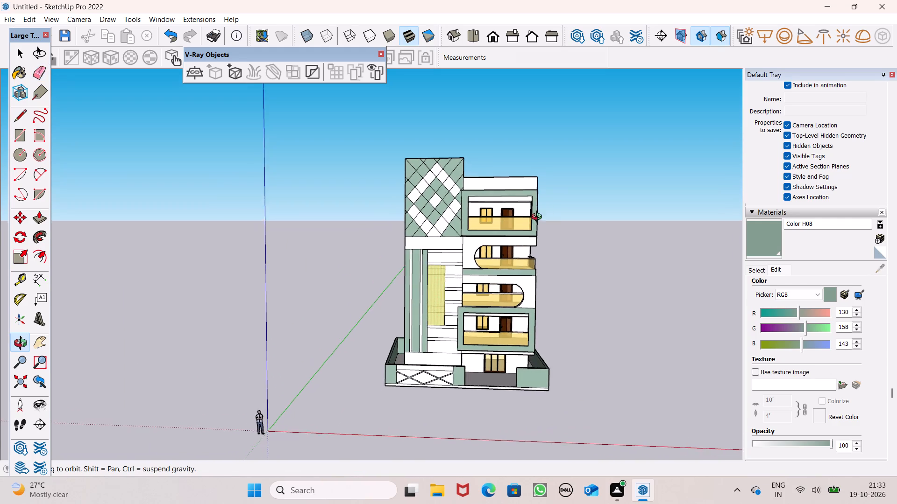
middle_click_drag(539, 218, 541, 217)
scroll(537, 301, "up", 2)
scroll(455, 415, "up", 5)
middle_click_drag(514, 398, 529, 378)
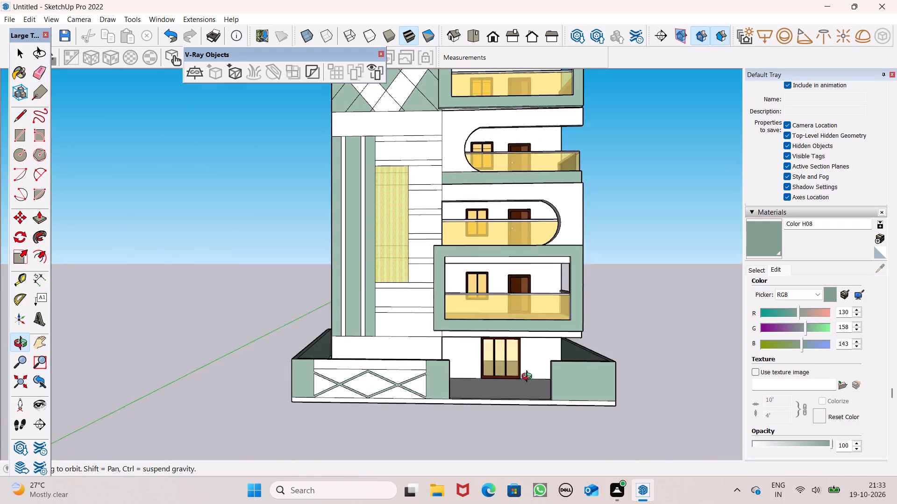
middle_click_drag(529, 378, 535, 365)
middle_click_drag(535, 388, 541, 442)
middle_click_drag(541, 415, 396, 391)
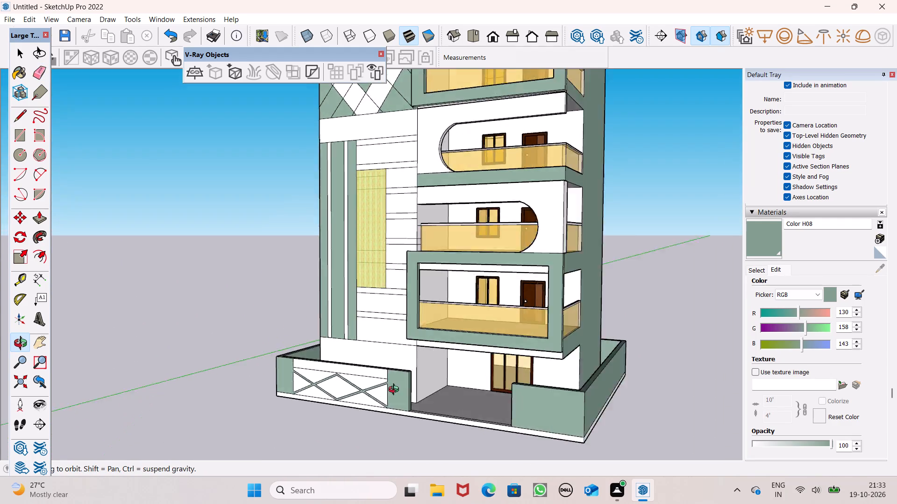
middle_click_drag(396, 391, 627, 422)
scroll(269, 324, "up", 1)
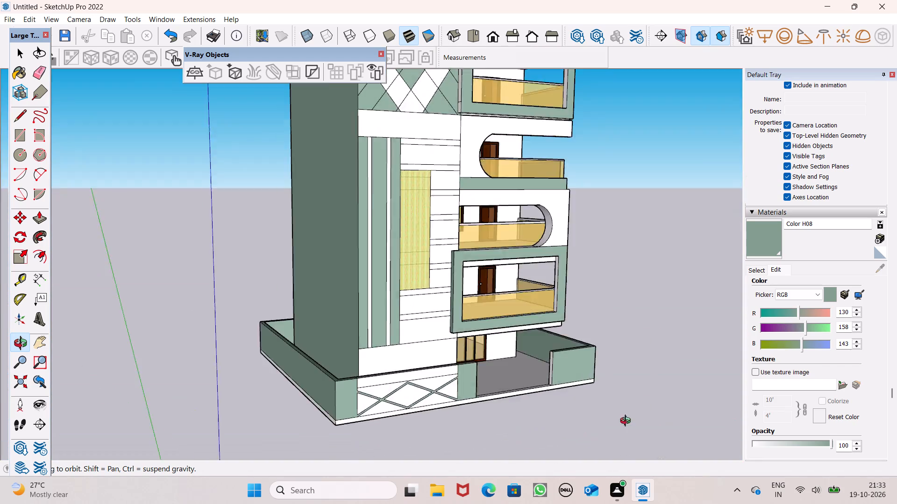
middle_click_drag(627, 422, 14, 409)
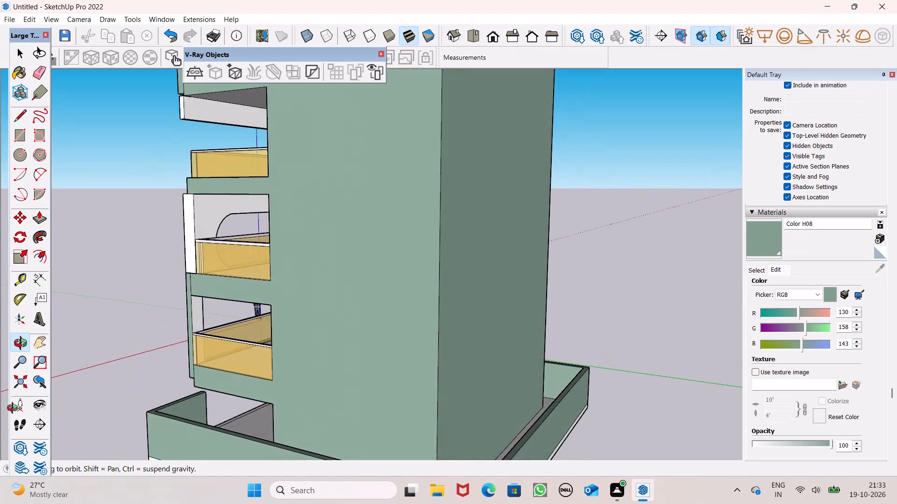
middle_click_drag(14, 409, 557, 330)
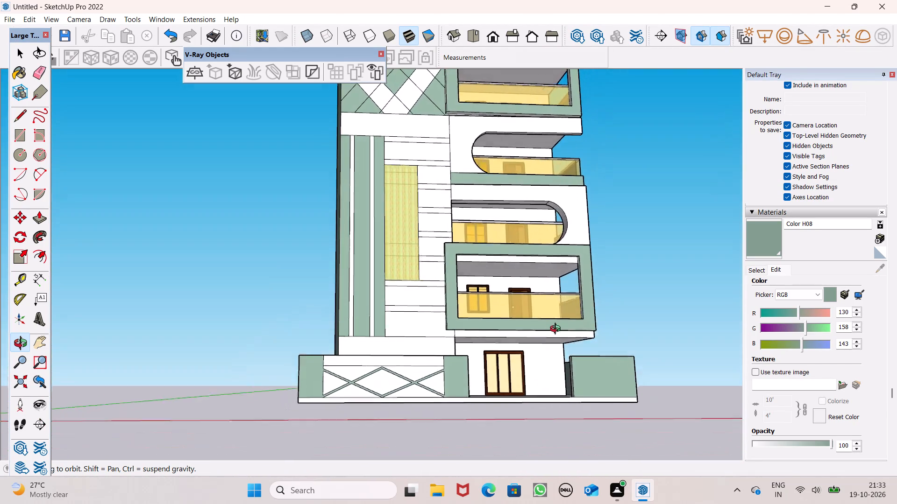
middle_click_drag(557, 330, 659, 425)
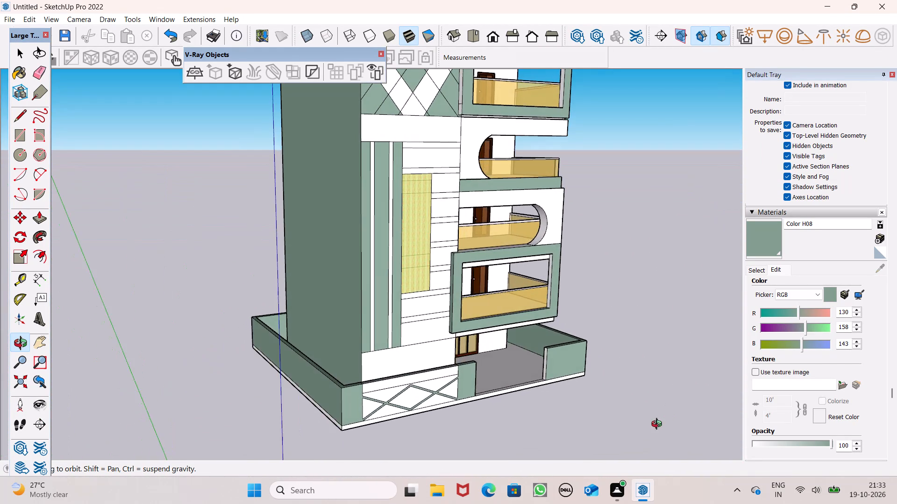
middle_click_drag(659, 425, 322, 416)
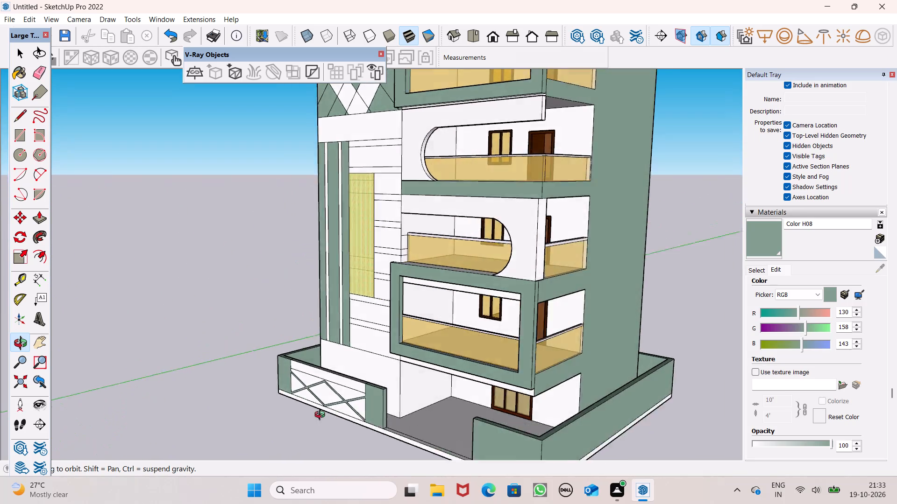
middle_click_drag(322, 416, 216, 475)
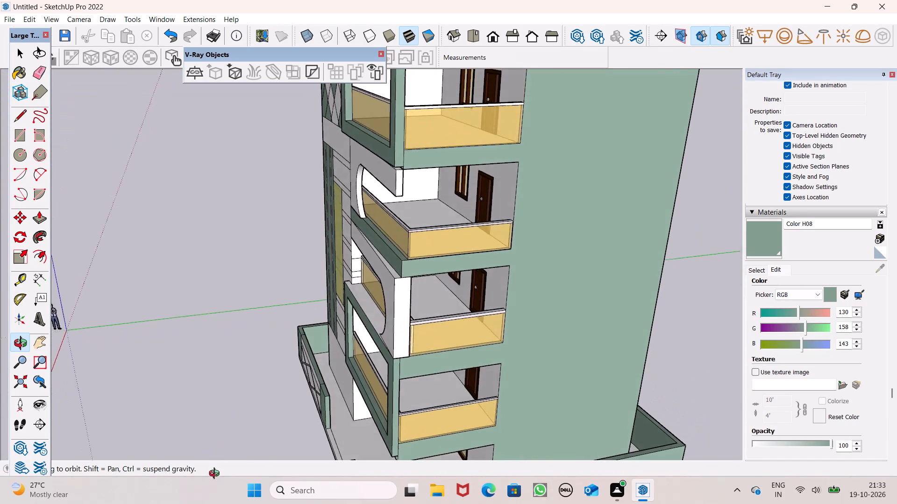
middle_click_drag(216, 475, 224, 499)
scroll(353, 350, "down", 3)
middle_click_drag(366, 376, 354, 429)
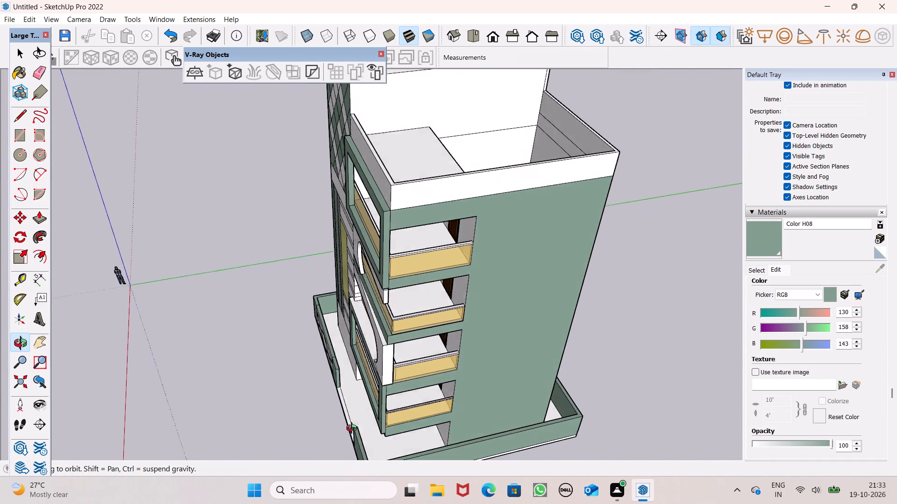
middle_click_drag(354, 429, 409, 426)
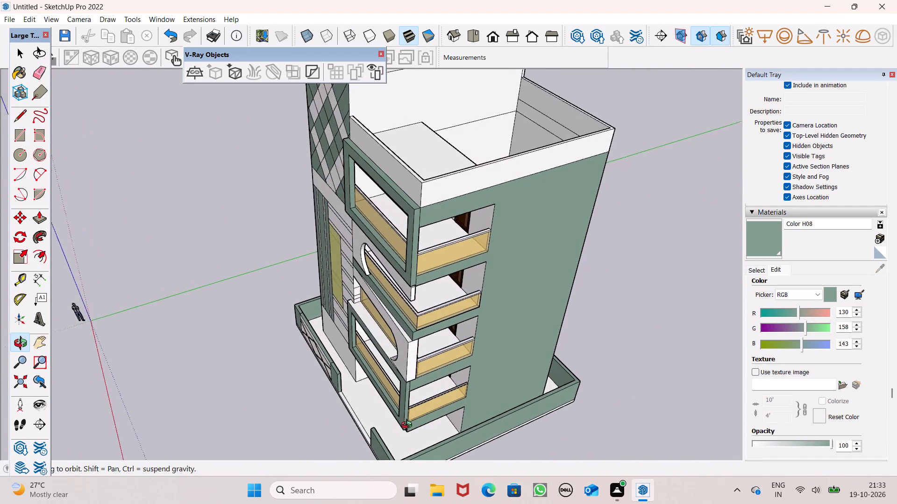
middle_click_drag(409, 426, 484, 419)
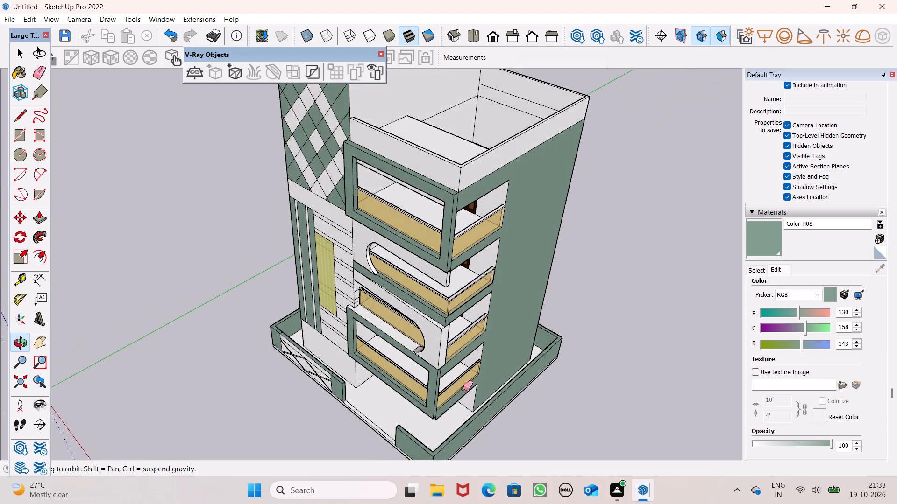
scroll(462, 384, "up", 6)
middle_click_drag(361, 351, 561, 369)
scroll(359, 363, "up", 1)
middle_click_drag(359, 363, 483, 279)
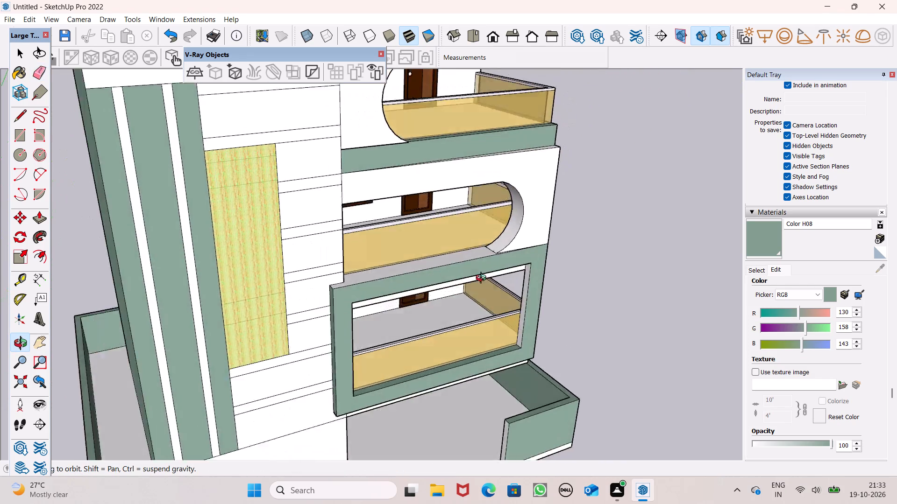
middle_click_drag(483, 279, 606, 239)
scroll(533, 295, "down", 4)
middle_click_drag(526, 287, 510, 248)
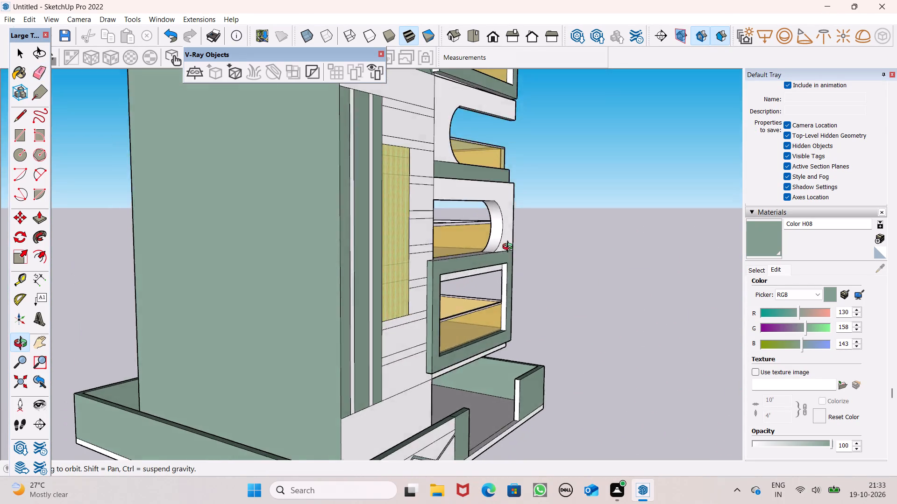
middle_click_drag(510, 248, 390, 294)
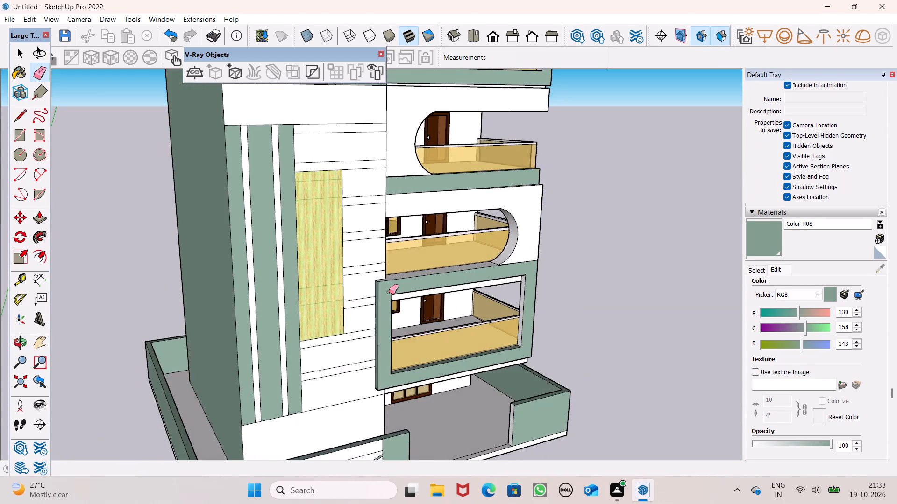
Paint the top balcony frame's outer side face, next to the diamond-patterned panel, with Color H08, including its small bottom piece.
scroll(388, 281, "down", 5)
scroll(398, 187, "up", 4)
middle_click_drag(384, 150, 466, 273)
left_click(761, 234)
scroll(354, 126, "up", 6)
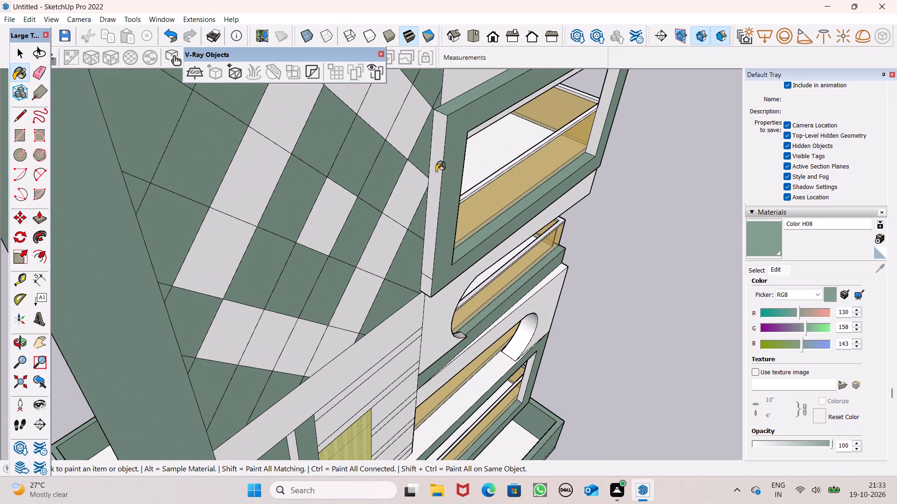
left_click(436, 171)
scroll(448, 236, "up", 5)
scroll(395, 338, "up", 2)
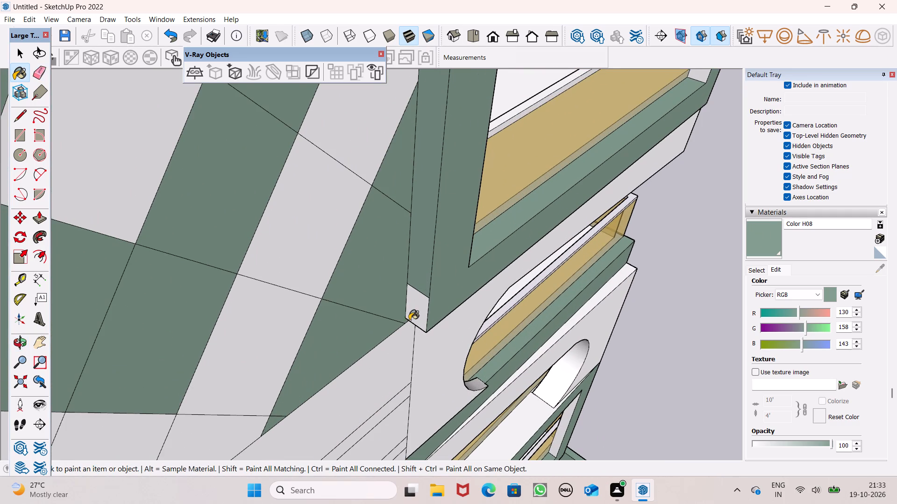
left_click(409, 320)
scroll(440, 306, "down", 1)
middle_click_drag(450, 309, 459, 210)
left_click(432, 183)
middle_click_drag(453, 208, 453, 206)
scroll(453, 208, "up", 1)
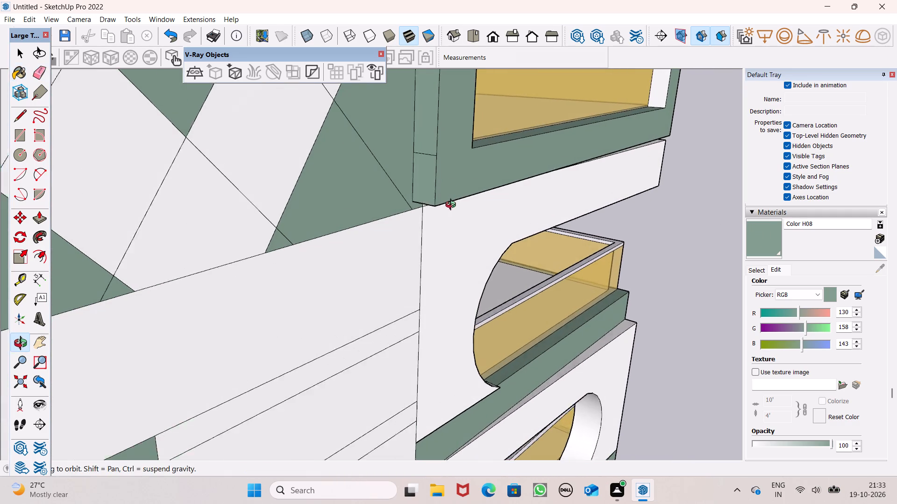
Paint the underside and the inner vertical side face of the top balcony's frame with Color H08.
middle_click_drag(453, 206, 395, 35)
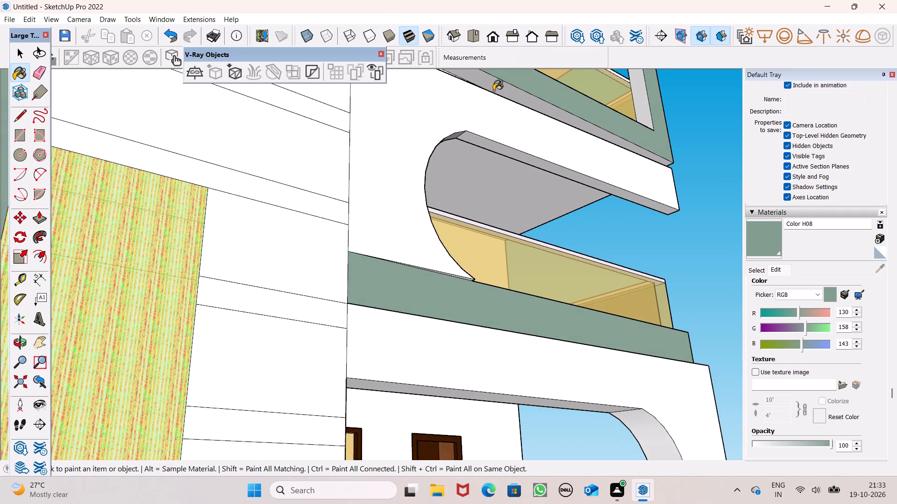
left_click(498, 87)
left_click(644, 100)
scroll(641, 103, "down", 5)
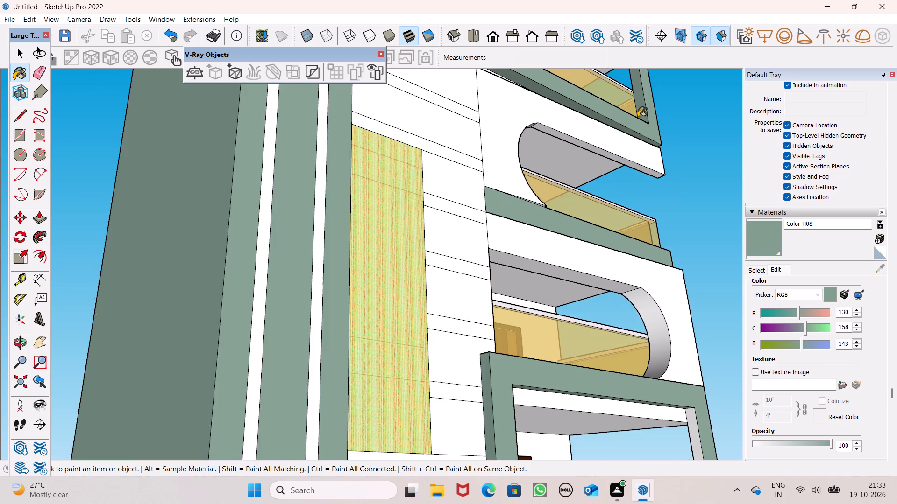
Paint the balcony-facing back faces of the top balcony frame's two posts with Color H08.
middle_click_drag(633, 127, 230, 280)
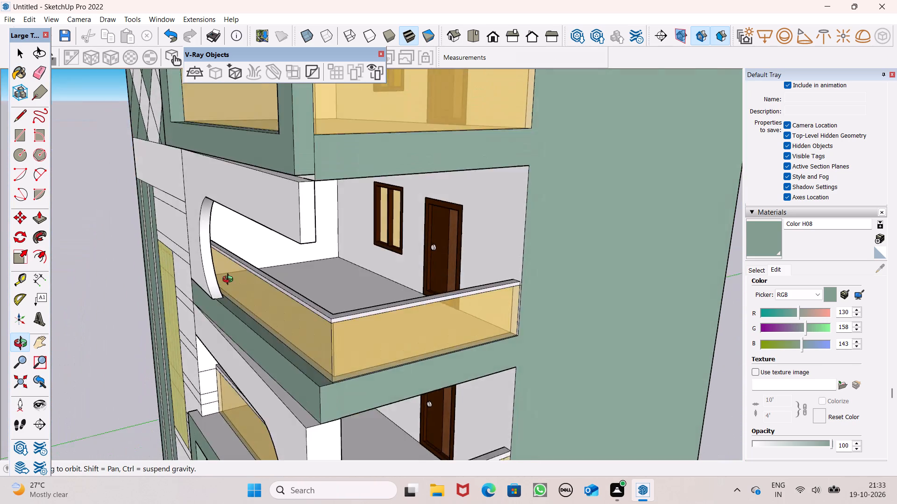
middle_click_drag(230, 280, 499, 336)
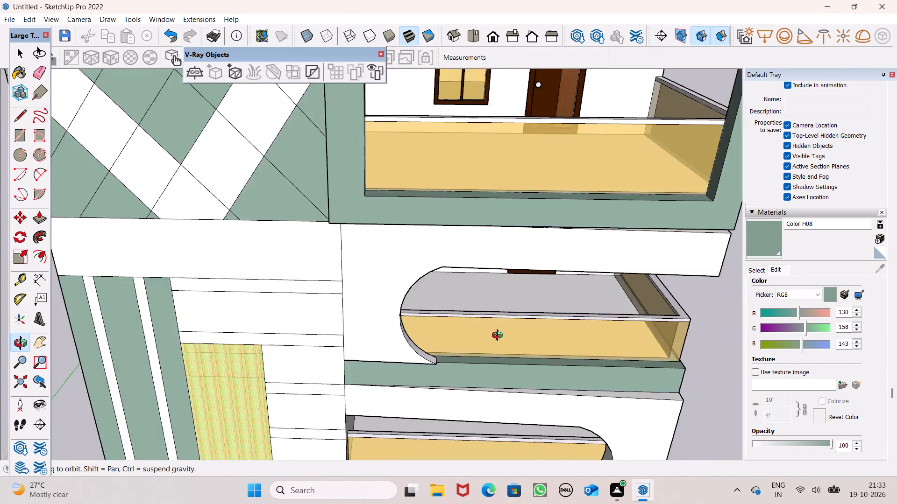
middle_click_drag(499, 336, 549, 334)
scroll(440, 303, "down", 6)
scroll(604, 203, "up", 5)
middle_click_drag(606, 205, 498, 216)
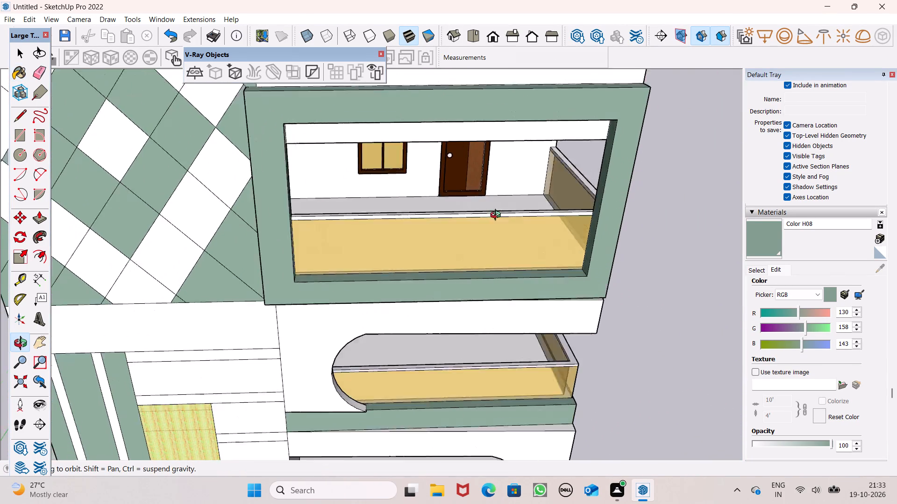
middle_click_drag(498, 216, 11, 189)
scroll(149, 140, "up", 1)
left_click(129, 147)
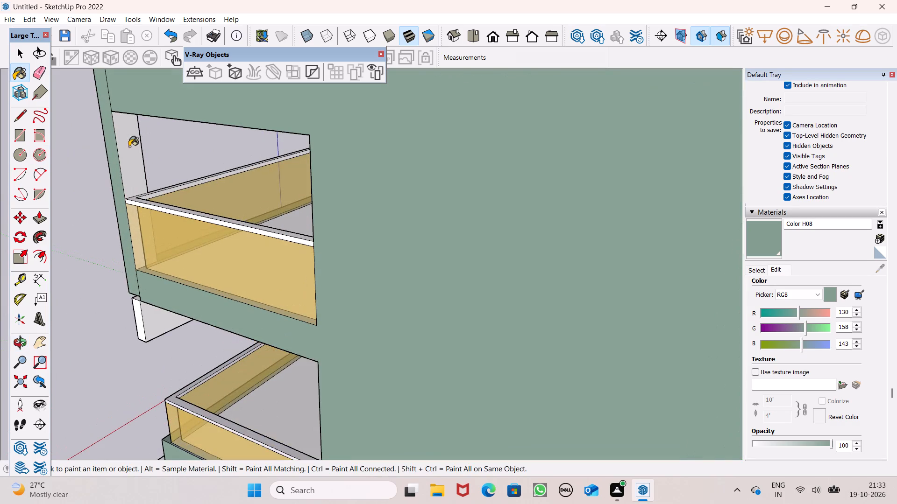
middle_click_drag(147, 181, 169, 127)
scroll(172, 168, "down", 4)
scroll(244, 122, "up", 3)
middle_click_drag(298, 136, 351, 133)
scroll(349, 135, "up", 1)
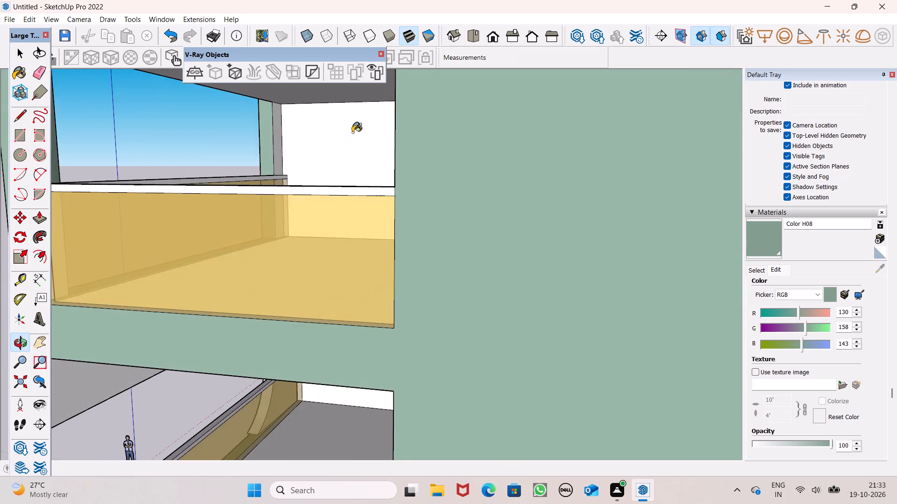
scroll(305, 131, "up", 6)
left_click(254, 129)
Examine the balcony frames, balcony openings and side wall from several angles for faces still left unpainted.
scroll(250, 130, "down", 4)
middle_click_drag(241, 194, 376, 202)
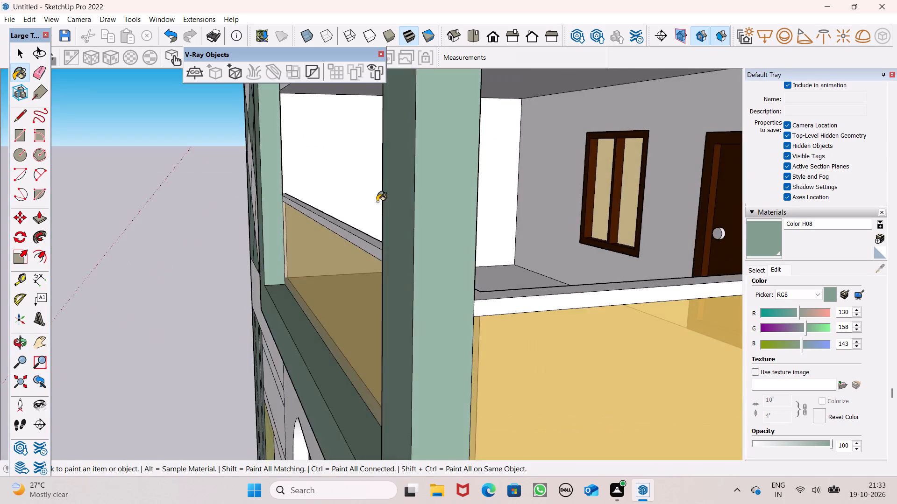
scroll(378, 206, "down", 7)
middle_click_drag(379, 193, 514, 88)
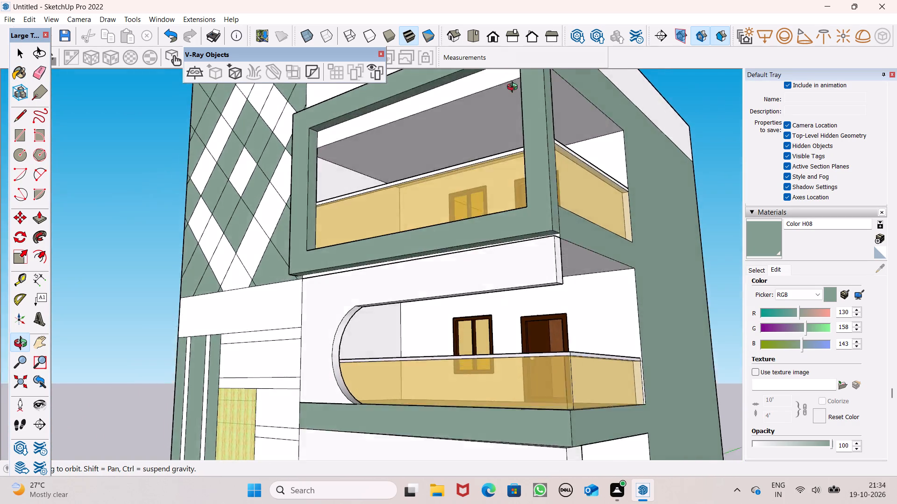
middle_click_drag(514, 88, 351, 304)
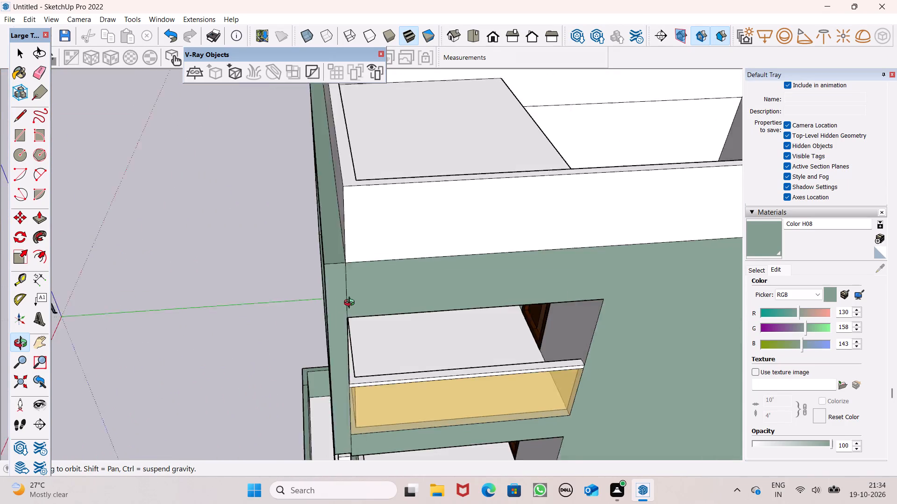
middle_click_drag(351, 304, 423, 87)
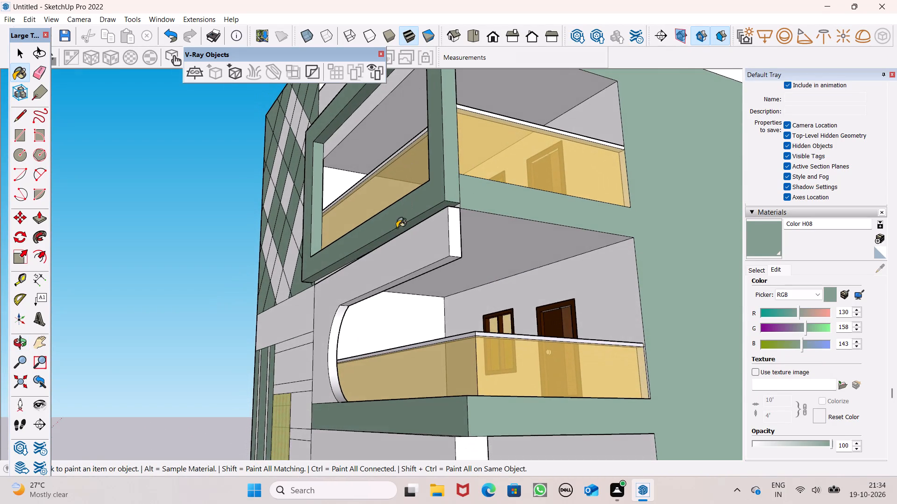
scroll(384, 159, "down", 4)
scroll(393, 209, "down", 1)
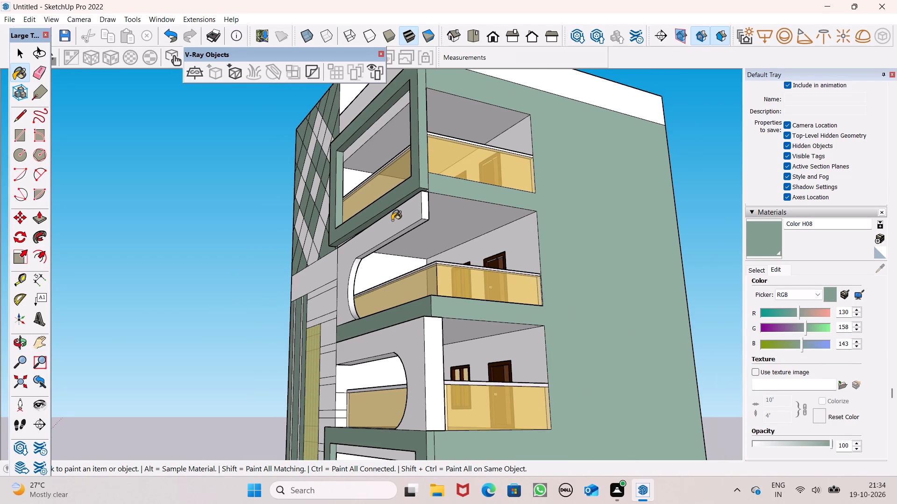
middle_click_drag(416, 258, 400, 261)
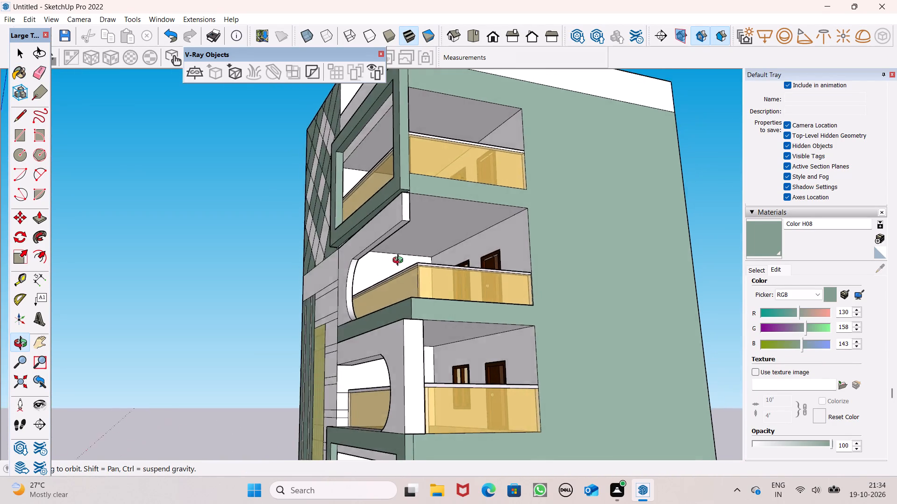
middle_click_drag(400, 261, 481, 264)
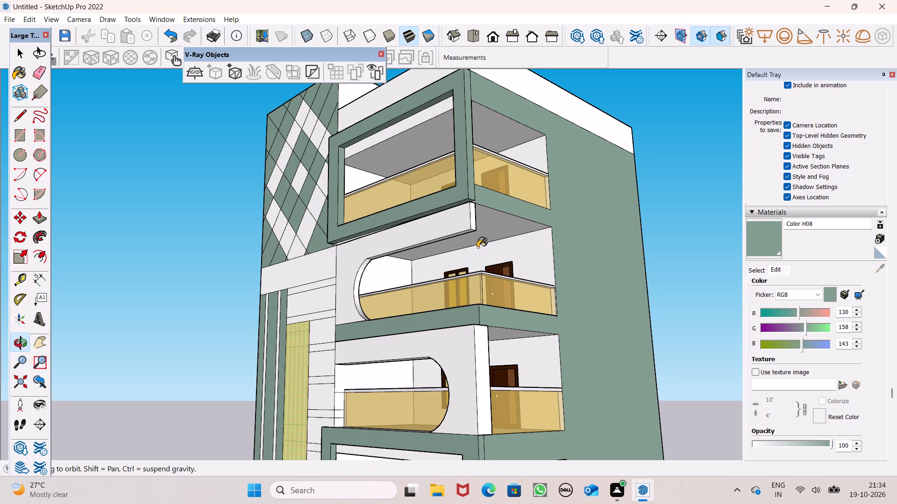
middle_click_drag(434, 248, 433, 175)
scroll(429, 249, "up", 2)
scroll(387, 188, "down", 4)
middle_click_drag(414, 264, 166, 236)
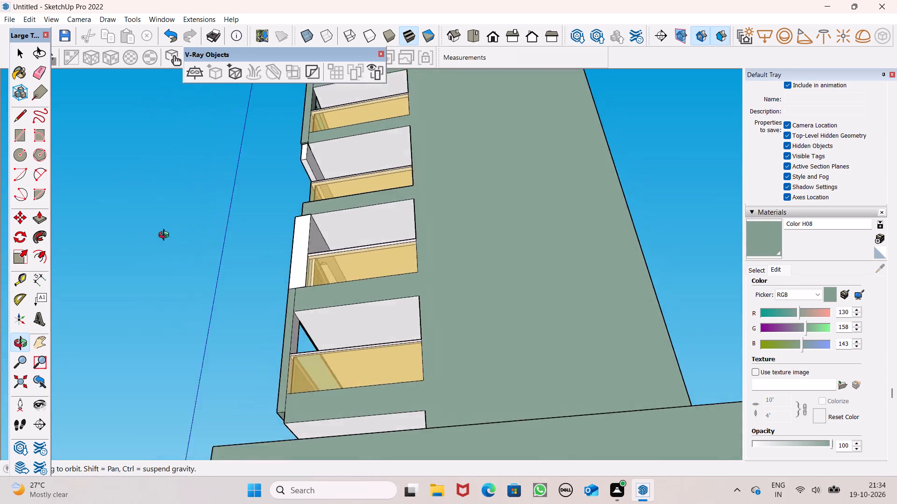
middle_click_drag(166, 236, 136, 258)
Paint the lower balcony frame's corner-post face and the narrow strip beside its far post with Color H08.
scroll(239, 352, "up", 4)
left_click(280, 353)
middle_click_drag(268, 340, 274, 357)
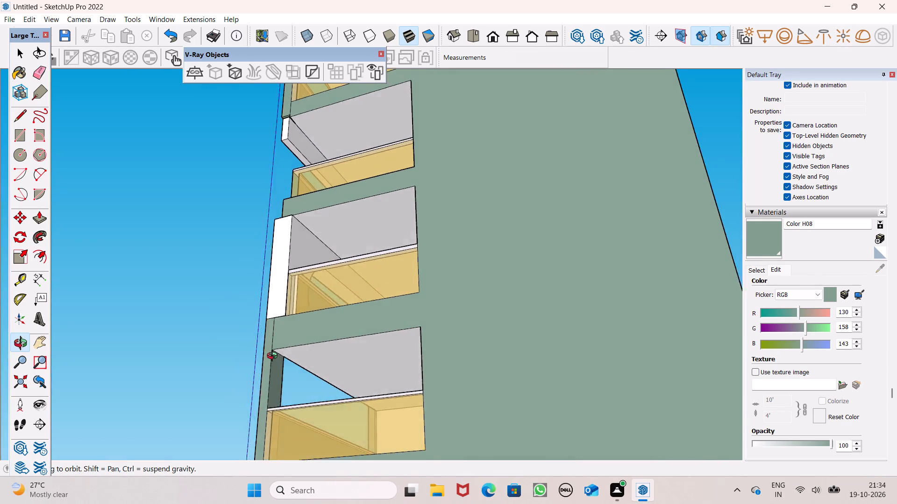
middle_click_drag(274, 357, 306, 373)
scroll(342, 385, "up", 6)
scroll(370, 468, "up", 4)
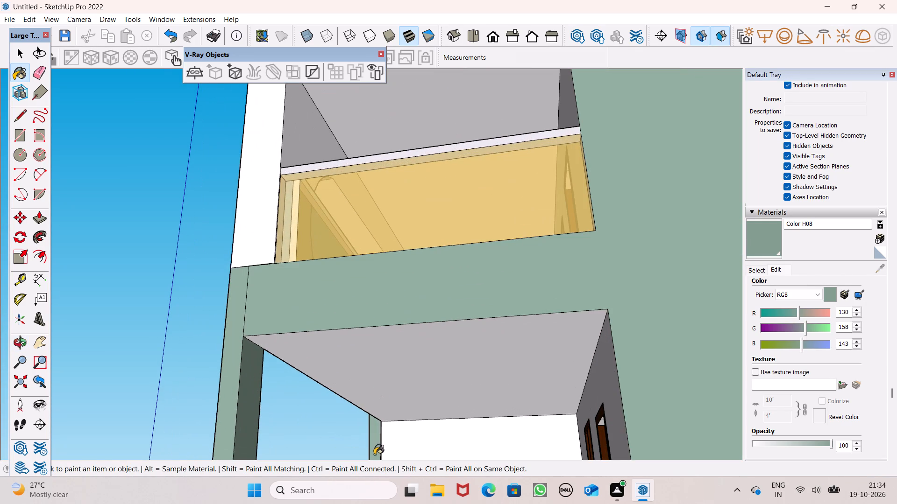
scroll(377, 438, "up", 7)
middle_click_drag(388, 447, 318, 453)
scroll(366, 454, "up", 1)
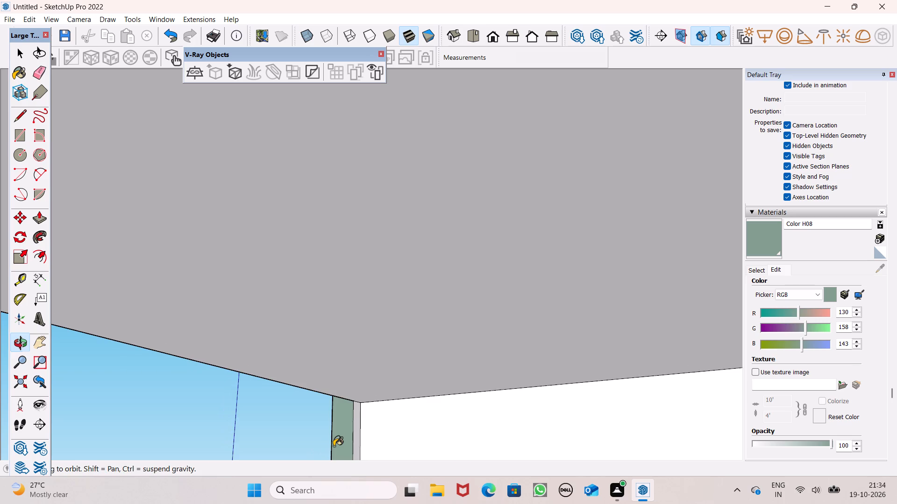
scroll(334, 447, "up", 3)
left_click(361, 441)
Examine the facade in front view and from above, including the balconies, side wall and roof parapet, for unpainted faces.
scroll(300, 399, "down", 4)
middle_click_drag(309, 412, 519, 419)
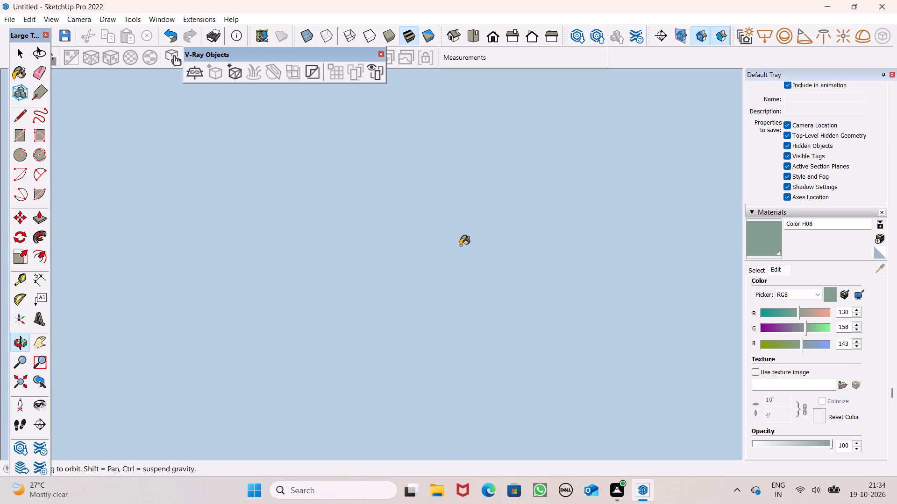
left_click(498, 33)
scroll(495, 69, "down", 3)
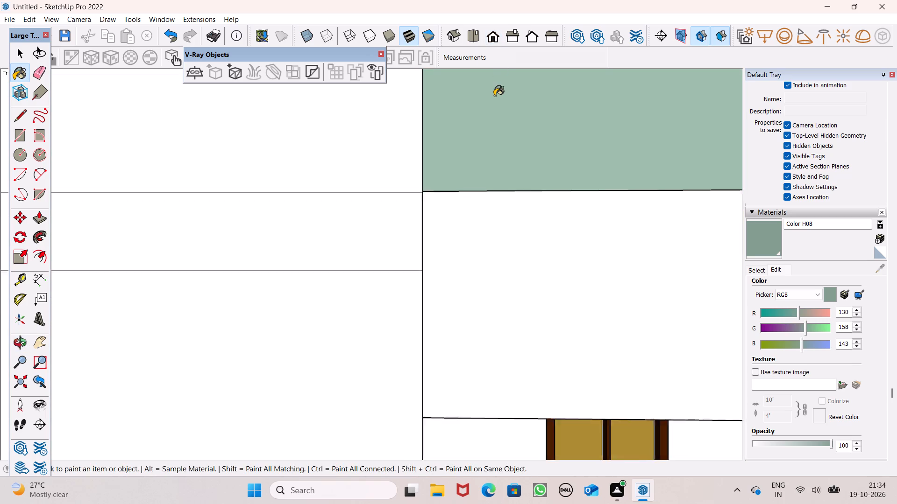
scroll(494, 96, "down", 4)
scroll(565, 392, "down", 2)
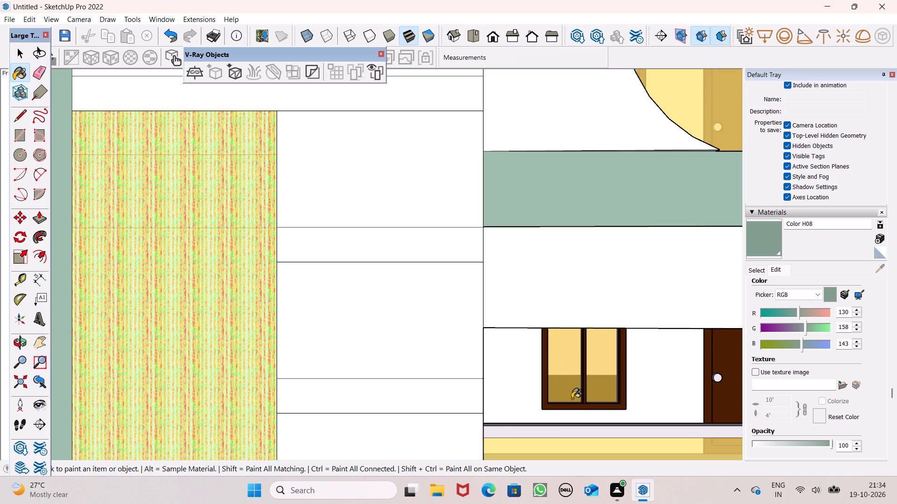
scroll(572, 401, "down", 2)
scroll(416, 185, "down", 10)
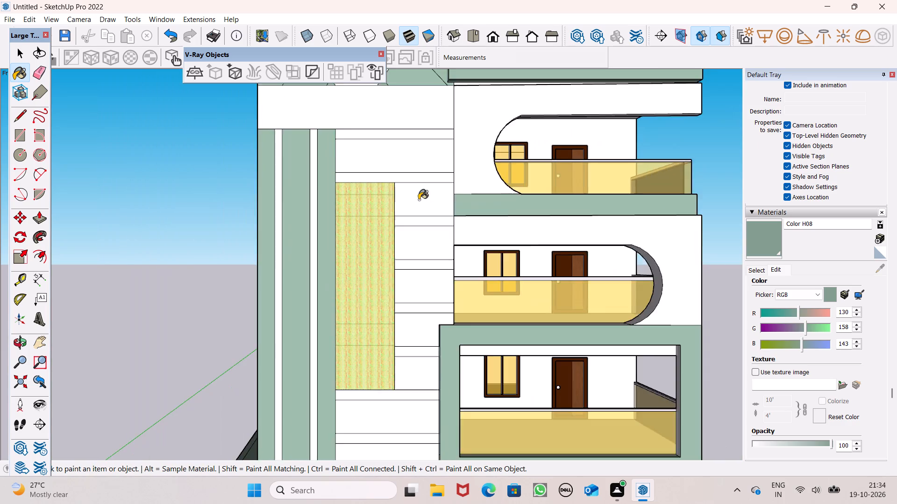
scroll(419, 200, "down", 3)
middle_click_drag(419, 239, 348, 350)
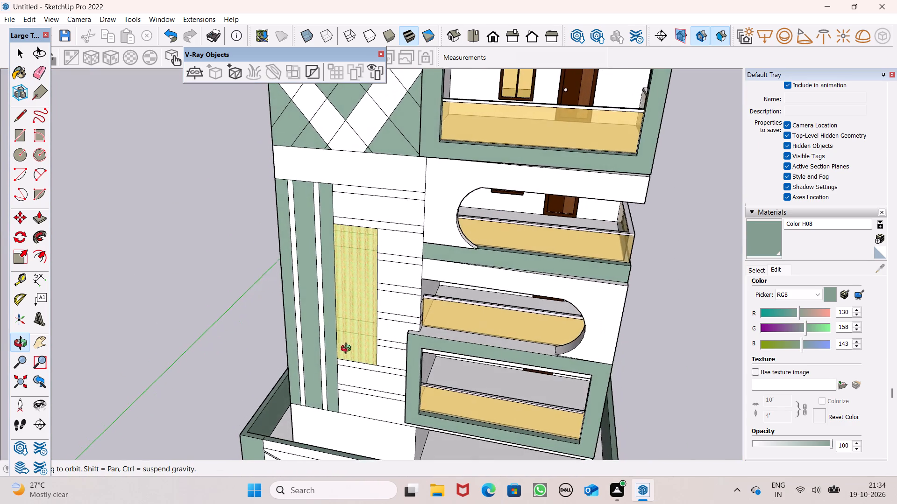
middle_click_drag(348, 350, 323, 318)
scroll(337, 294, "down", 2)
middle_click_drag(413, 284, 242, 348)
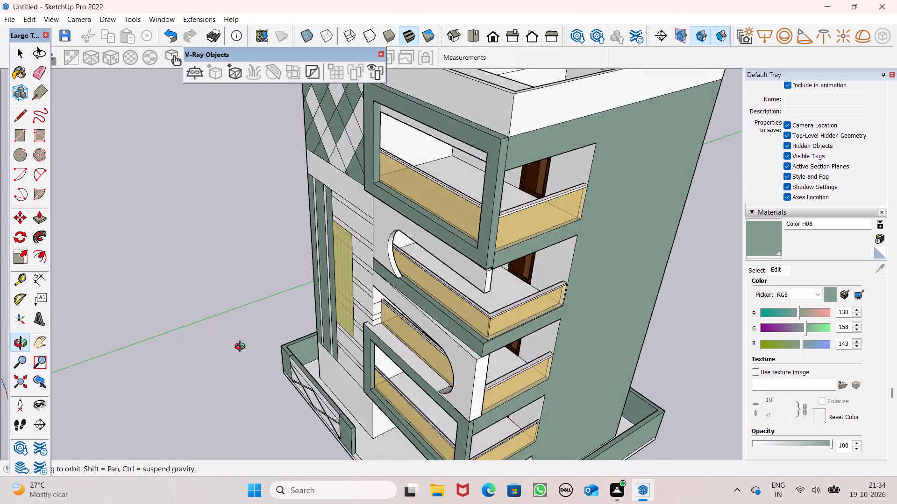
middle_click_drag(242, 348, 273, 294)
scroll(311, 292, "down", 5)
scroll(383, 188, "up", 1)
scroll(399, 153, "up", 6)
middle_click_drag(383, 169, 463, 216)
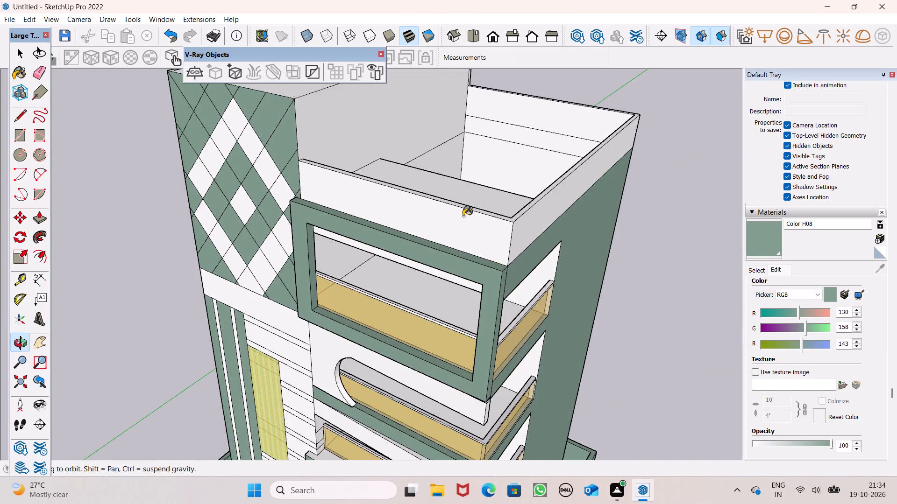
scroll(475, 187, "down", 5)
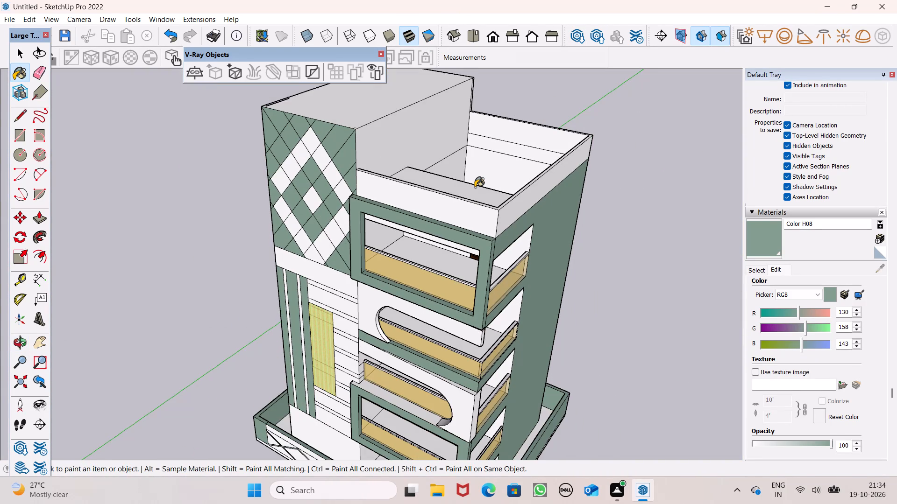
scroll(475, 188, "down", 3)
middle_click_drag(467, 210, 456, 176)
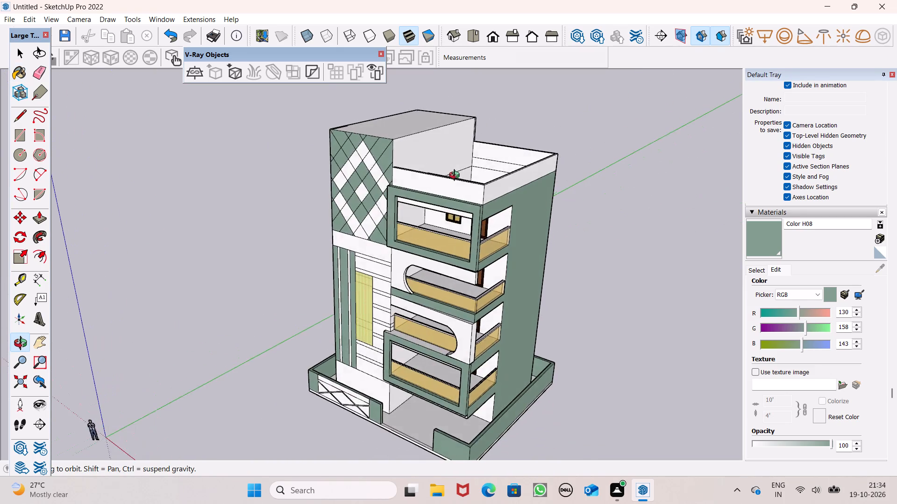
middle_click_drag(456, 176, 458, 176)
scroll(460, 203, "down", 1)
Examine the undersides and inner faces of the balcony frames and openings from below for unpainted faces.
middle_click_drag(502, 258, 605, 10)
middle_click_drag(512, 245, 513, 152)
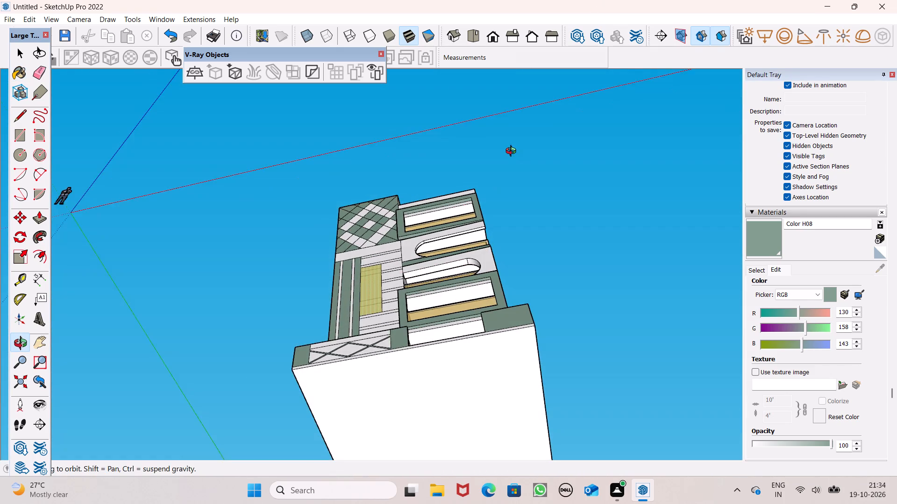
middle_click_drag(513, 152, 517, 153)
scroll(513, 152, "up", 1)
scroll(438, 304, "up", 6)
middle_click_drag(437, 304, 435, 295)
scroll(456, 307, "up", 1)
middle_click_drag(456, 305, 456, 265)
scroll(410, 290, "up", 3)
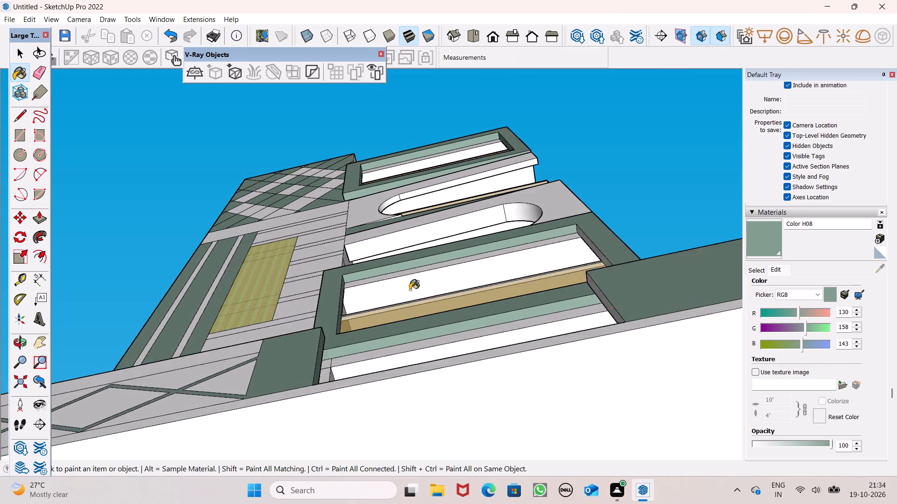
scroll(410, 290, "up", 6)
scroll(425, 197, "down", 5)
middle_click_drag(370, 270, 424, 273)
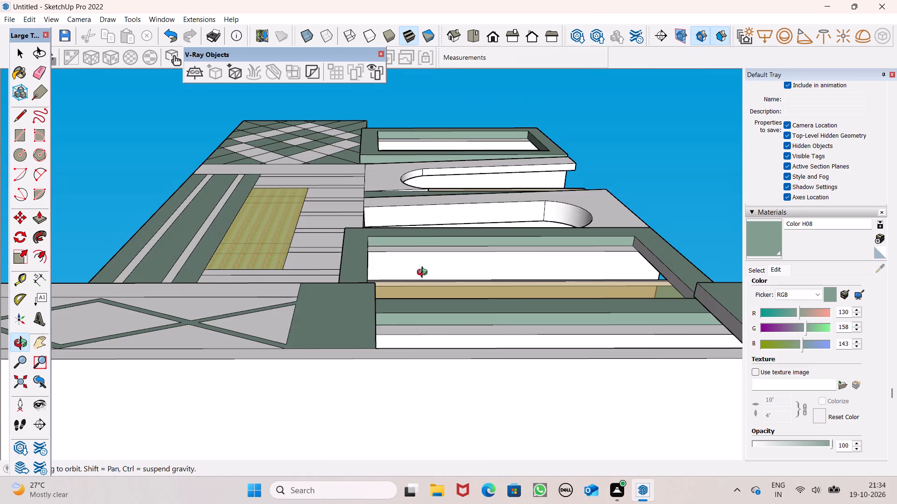
middle_click_drag(424, 273, 424, 273)
scroll(483, 338, "up", 2)
middle_click_drag(467, 335, 324, 359)
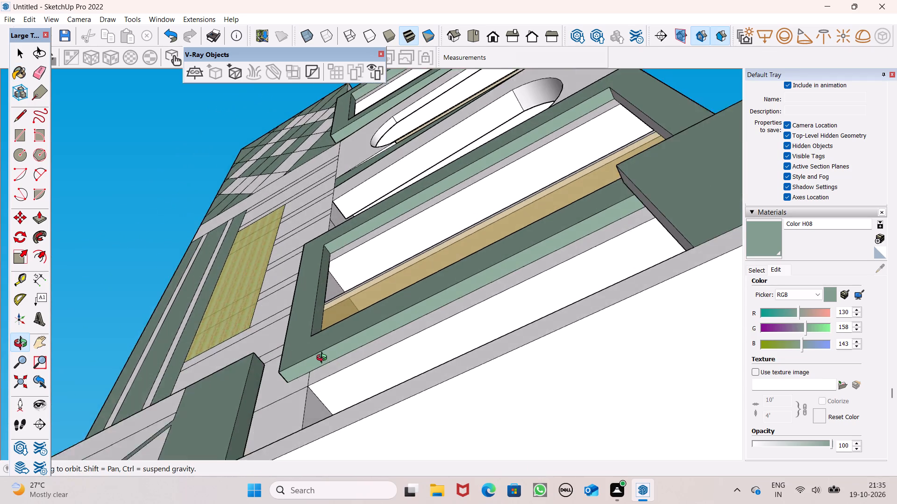
middle_click_drag(324, 359, 382, 350)
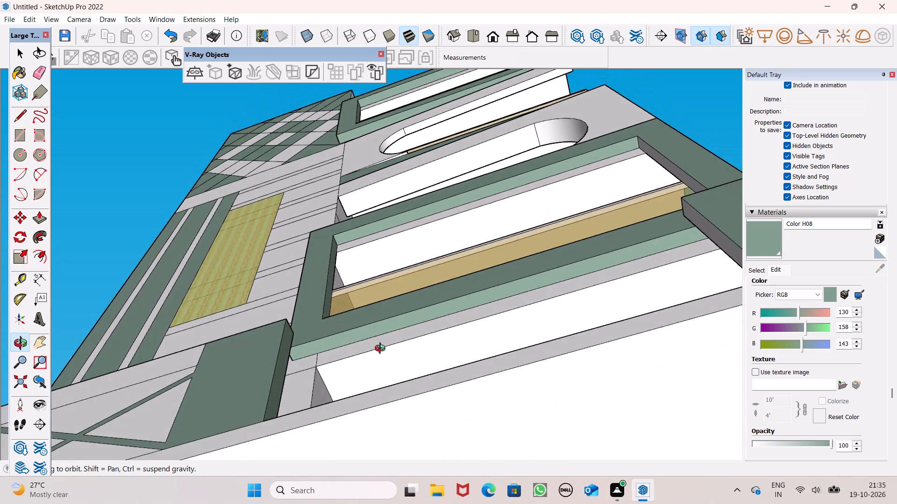
middle_click_drag(382, 350, 509, 407)
scroll(454, 317, "down", 2)
middle_click_drag(504, 337, 635, 380)
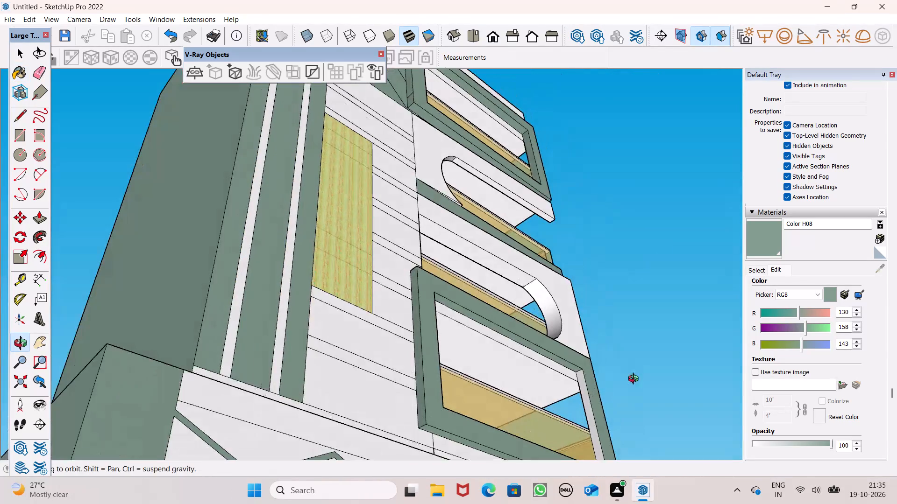
middle_click_drag(635, 380, 637, 381)
Examine the whole painted building from the side wall round to the front facade.
scroll(498, 287, "down", 2)
middle_click_drag(526, 320, 531, 419)
scroll(456, 281, "down", 3)
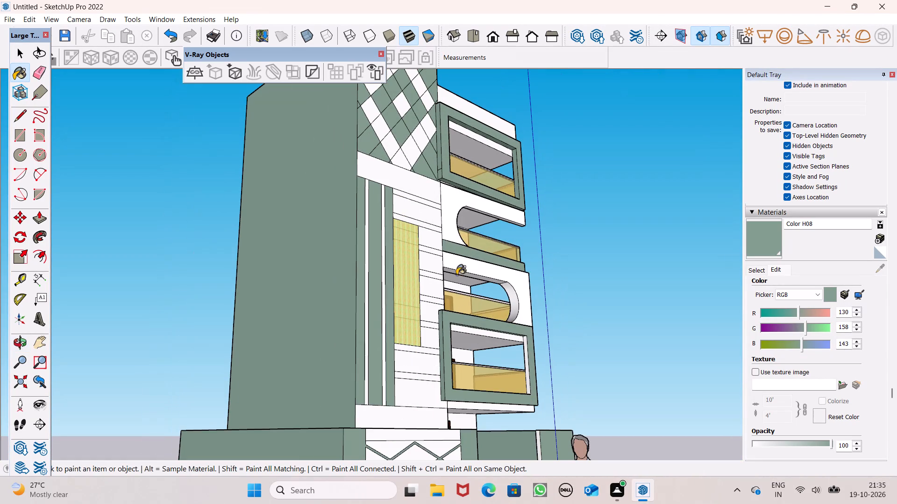
middle_click_drag(481, 320, 351, 384)
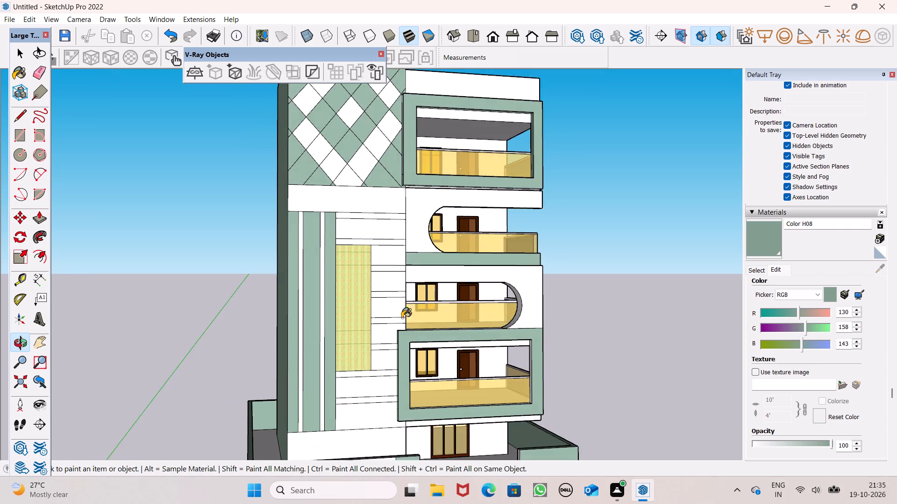
scroll(404, 319, "down", 3)
middle_click_drag(459, 358, 444, 357)
scroll(460, 235, "down", 4)
middle_click_drag(465, 267, 382, 314)
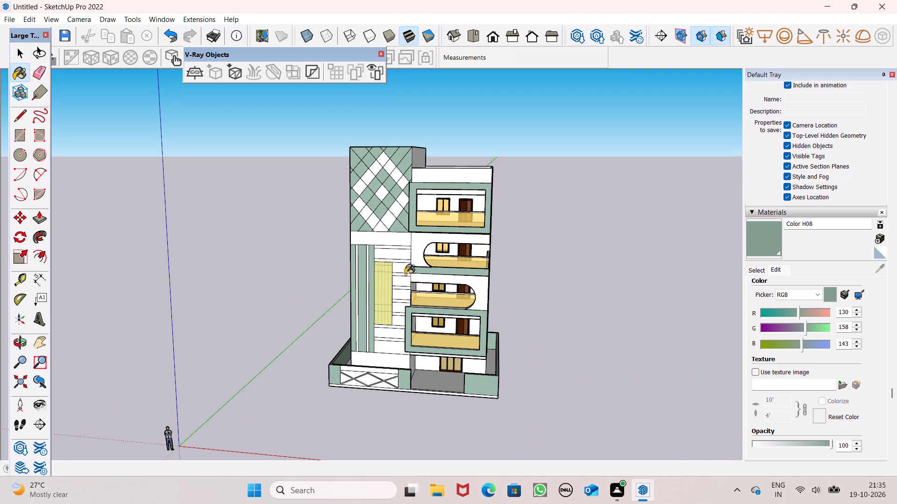
middle_click_drag(387, 335, 404, 316)
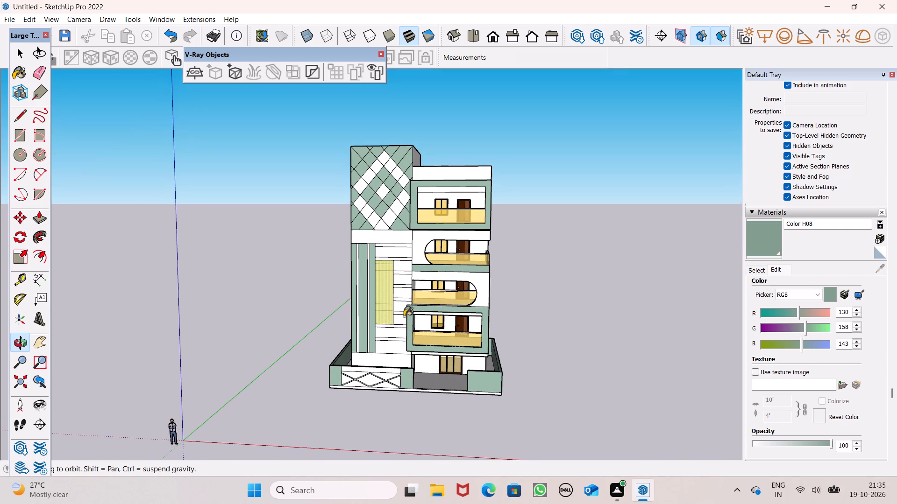
middle_click_drag(404, 316, 402, 316)
Paint the upper horizontal recessed strips above and beside the patterned panel with light grey Color M02.
left_click(760, 275)
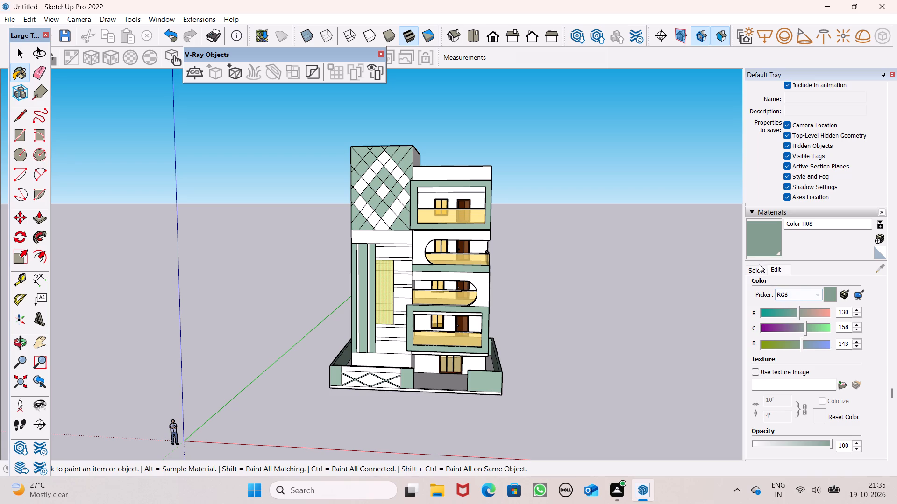
left_click(757, 266)
scroll(783, 313, "down", 5)
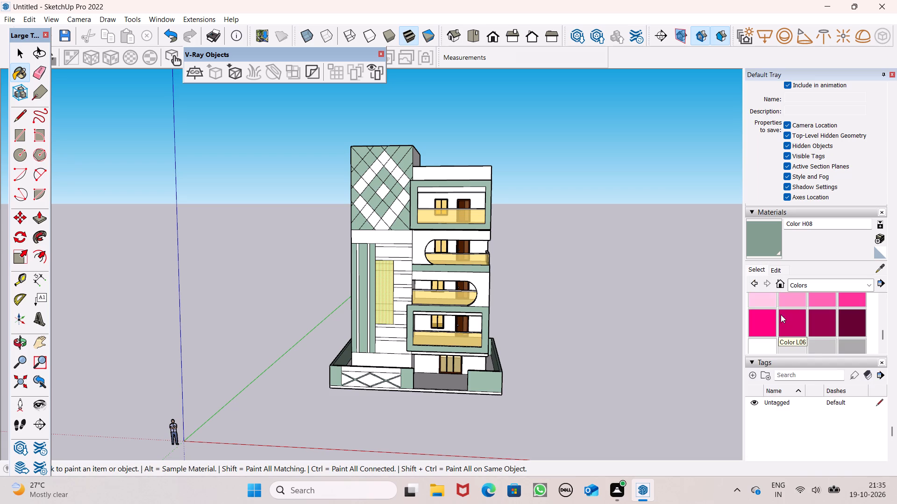
left_click(792, 301)
left_click(819, 301)
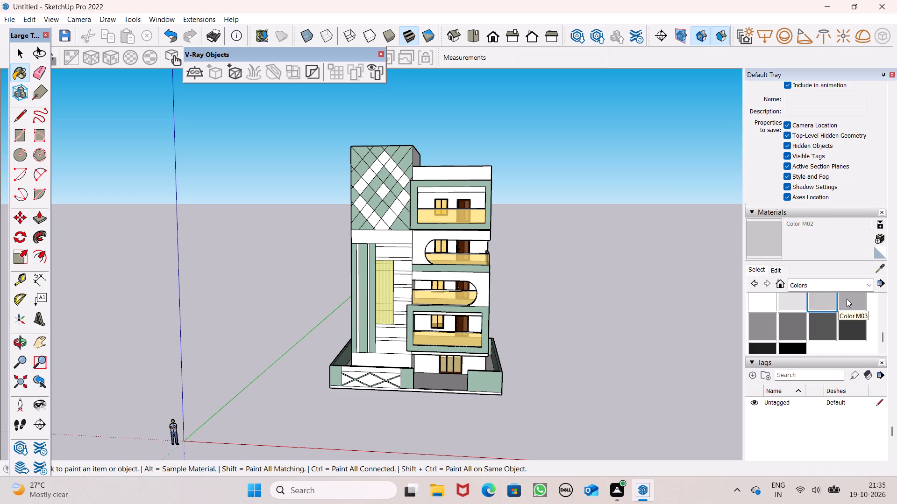
scroll(399, 277, "up", 13)
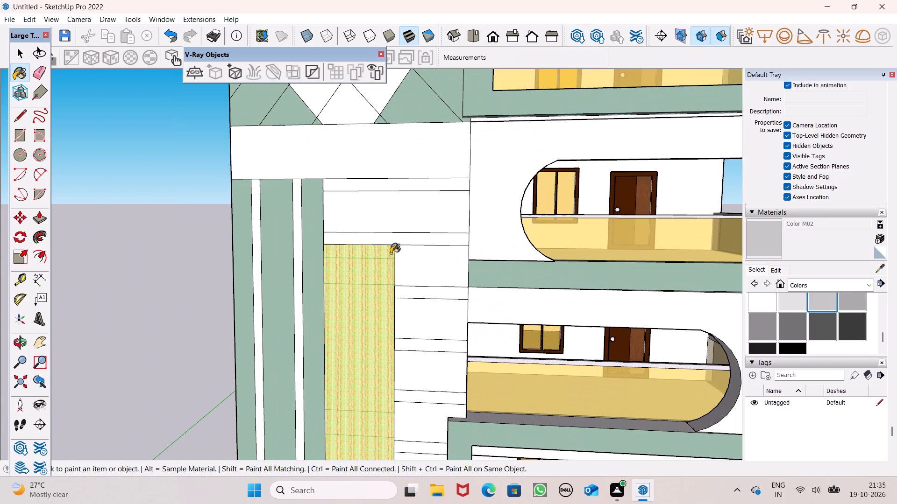
left_click(428, 184)
left_click(430, 239)
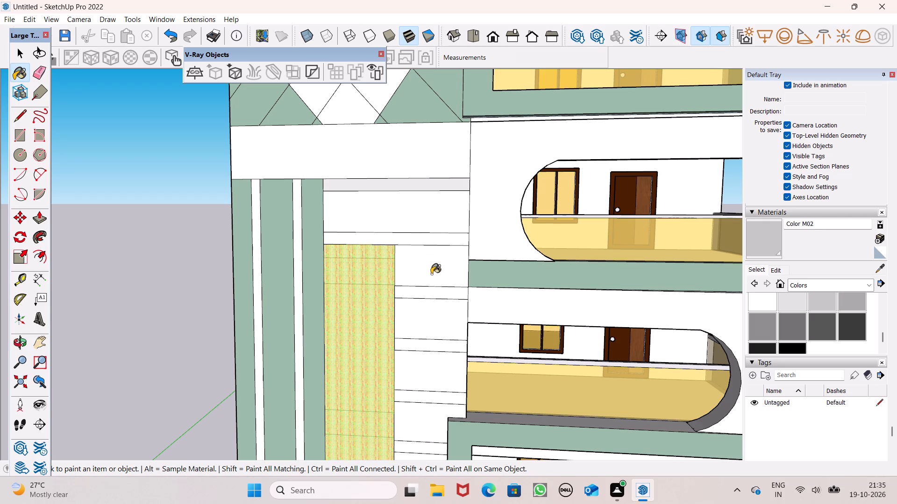
left_click(424, 292)
scroll(454, 183, "down", 5)
scroll(446, 274, "up", 4)
left_click(441, 294)
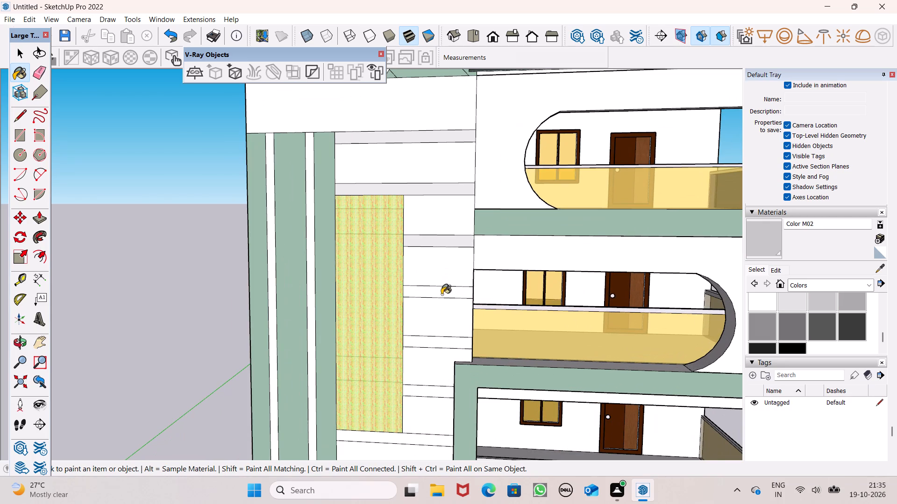
Paint the remaining horizontal strips beside and below the patterned panel with Color M02.
scroll(445, 153, "down", 4)
scroll(414, 287, "up", 5)
left_click_drag(429, 291, 433, 281)
scroll(435, 228, "down", 2)
scroll(421, 307, "up", 4)
left_click(431, 338)
scroll(461, 219, "down", 3)
scroll(447, 300, "up", 2)
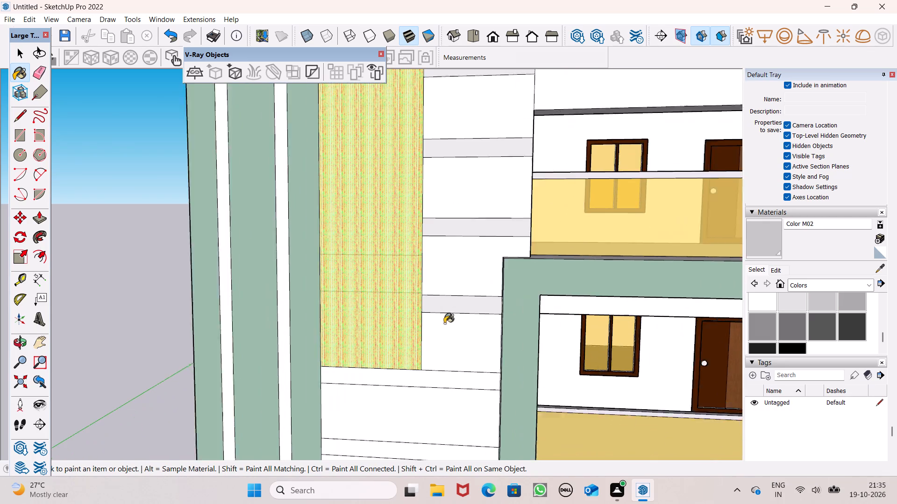
scroll(444, 323, "up", 2)
left_click_drag(415, 387, 415, 380)
scroll(471, 238, "down", 6)
scroll(458, 393, "up", 2)
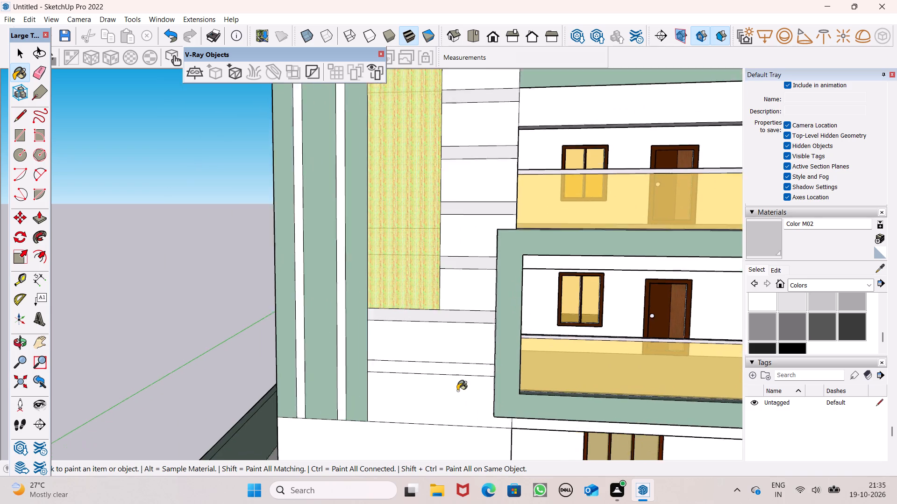
scroll(457, 391, "up", 2)
left_click(463, 363)
scroll(439, 333, "down", 12)
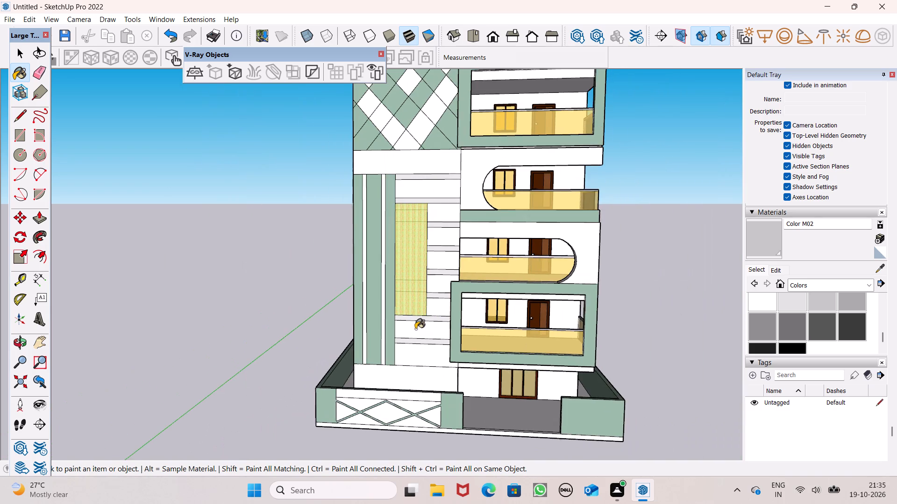
Paint the two front facade panels around the rounded balcony openings with Color M02.
middle_click_drag(431, 342, 443, 370)
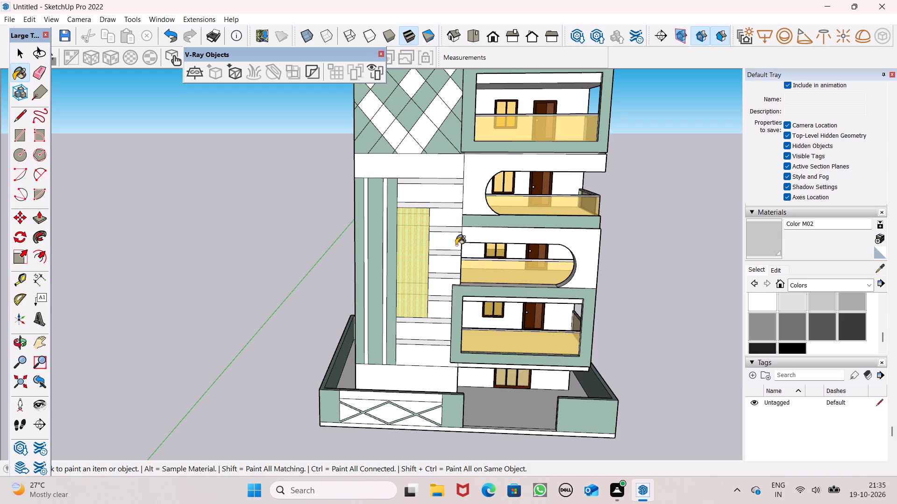
left_click(563, 251)
left_click(481, 211)
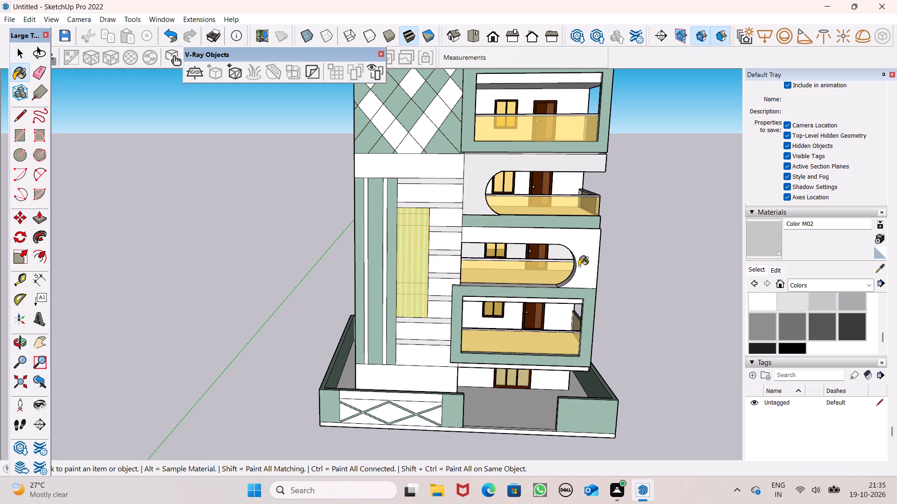
left_click(584, 262)
middle_click_drag(582, 262, 583, 223)
scroll(584, 233, "down", 1)
scroll(524, 205, "down", 4)
middle_click_drag(517, 225, 507, 242)
scroll(494, 232, "down", 4)
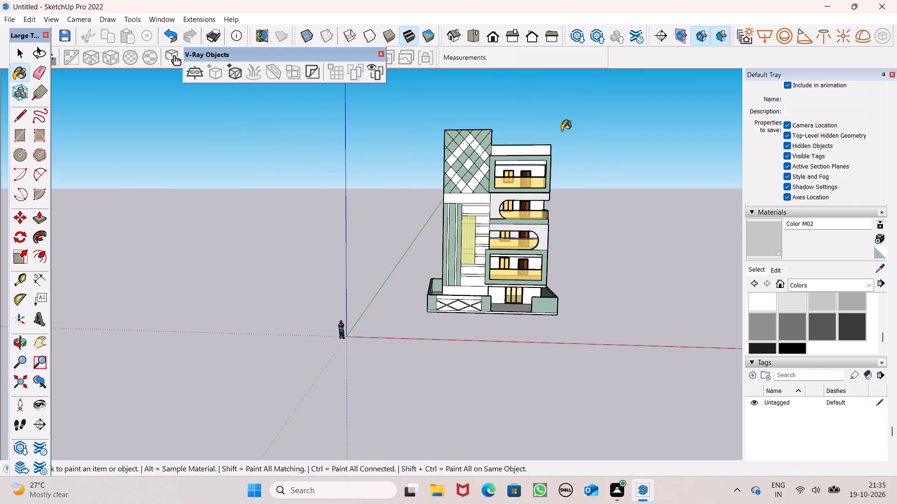
Paint the roof parapet band above the top balcony and the beam inside its frame with Color M02.
scroll(552, 133, "up", 10)
left_click(495, 166)
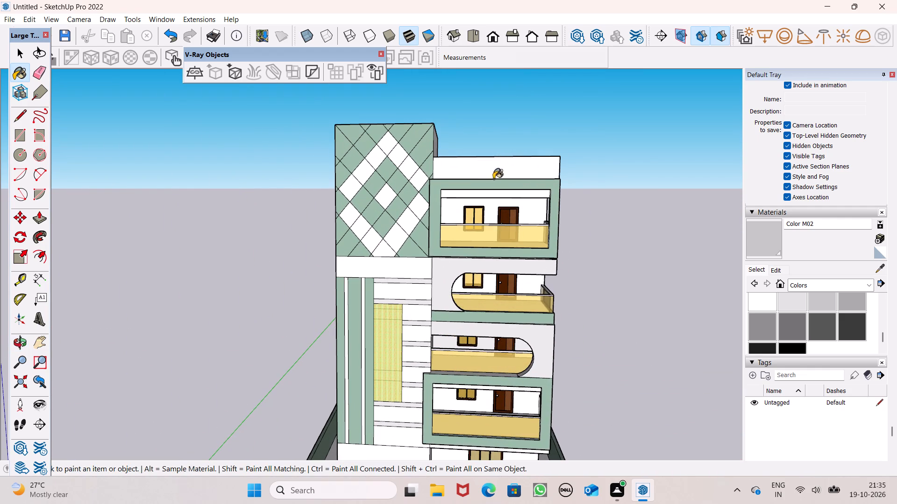
scroll(491, 179, "up", 4)
left_click(482, 202)
scroll(491, 164, "down", 4)
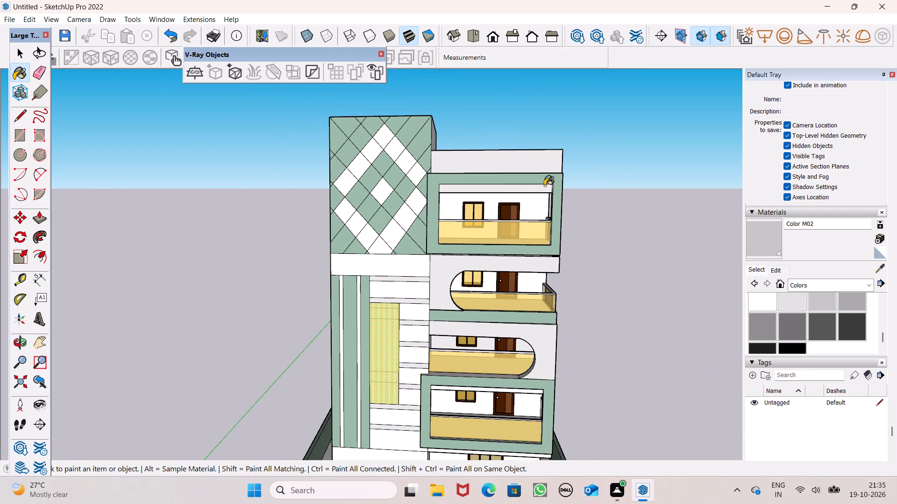
scroll(545, 186, "down", 2)
Paint the lower framed balcony's beam and ceiling and the ceiling of the rounded balcony above it with Color M02.
middle_click_drag(489, 380, 489, 358)
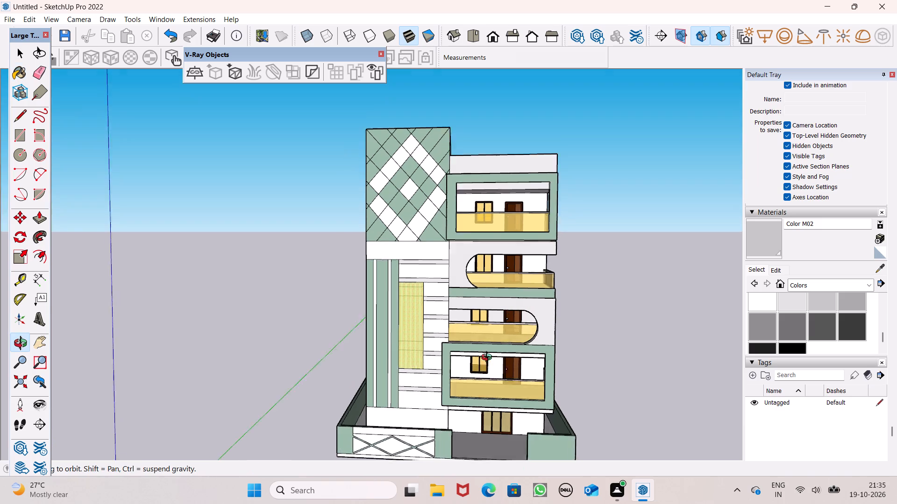
middle_click_drag(489, 358, 492, 311)
scroll(515, 360, "up", 11)
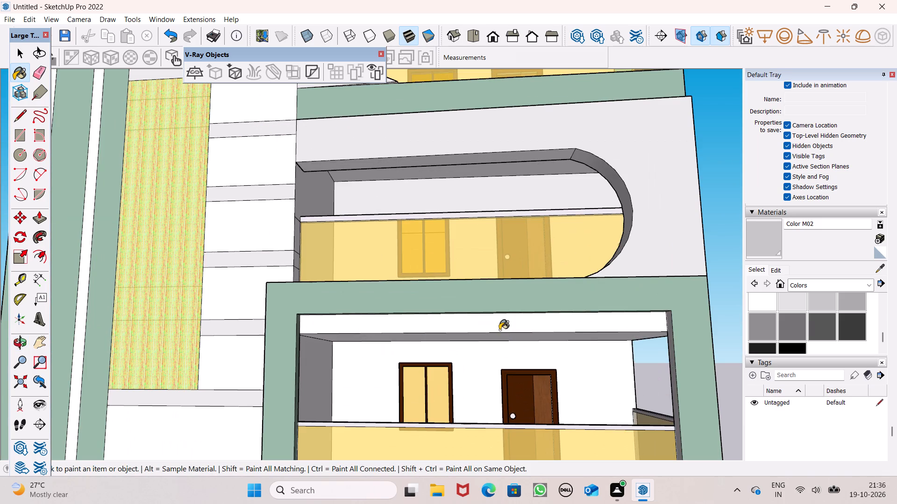
left_click(499, 325)
middle_click_drag(500, 323, 497, 281)
left_click(487, 325)
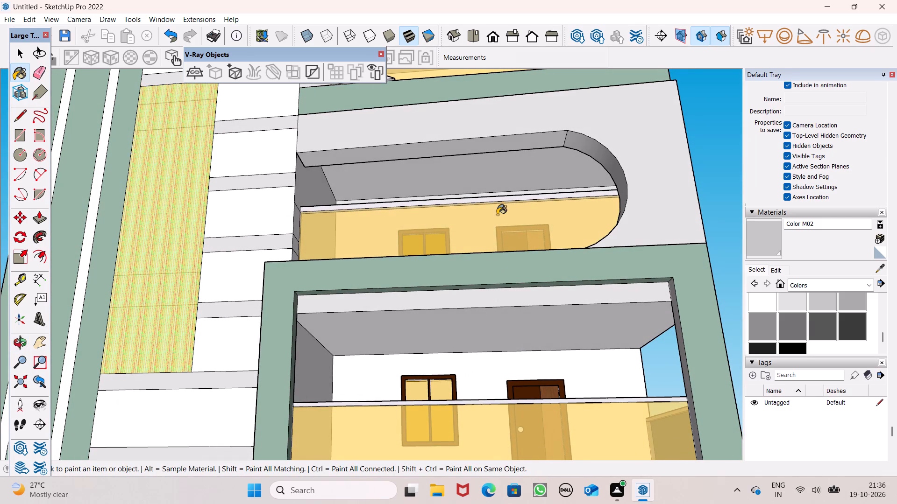
left_click(498, 184)
scroll(498, 187, "down", 9)
Paint the lower rounded panel's end face, inner face and exposed top edge with Color M02.
middle_click_drag(546, 191, 351, 245)
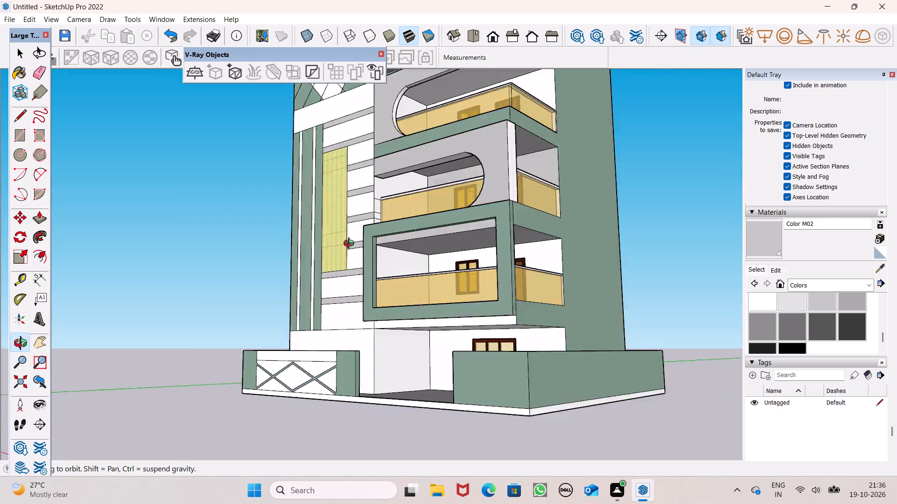
middle_click_drag(351, 245, 120, 313)
scroll(157, 251, "up", 6)
left_click(293, 201)
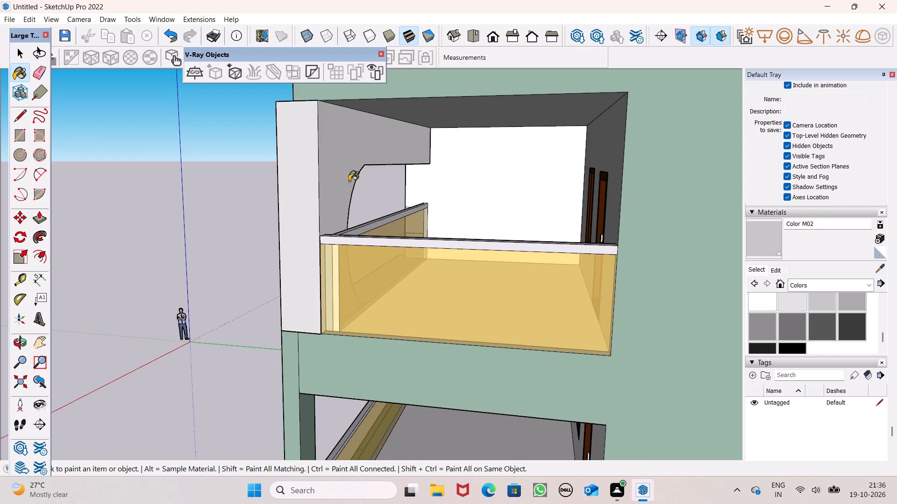
left_click(346, 175)
scroll(343, 196, "up", 1)
middle_click_drag(343, 196, 474, 332)
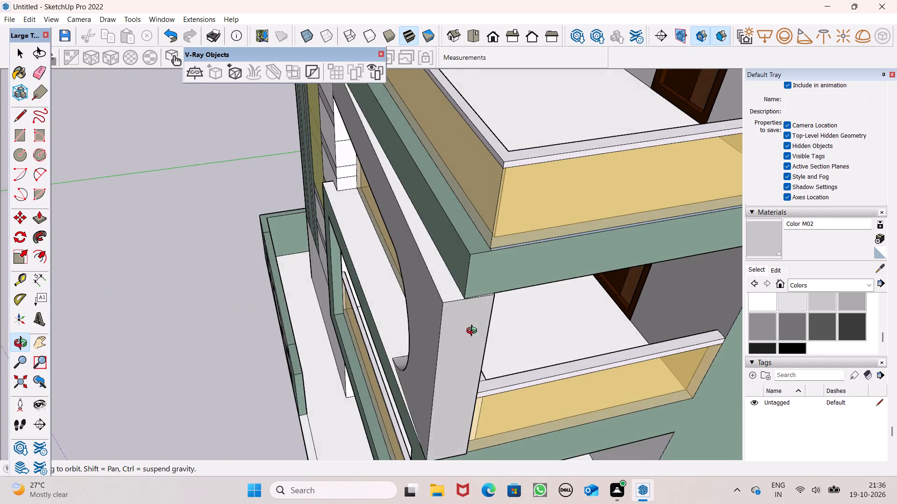
middle_click_drag(474, 332, 470, 326)
scroll(463, 313, "up", 2)
left_click(427, 261)
scroll(443, 257, "down", 13)
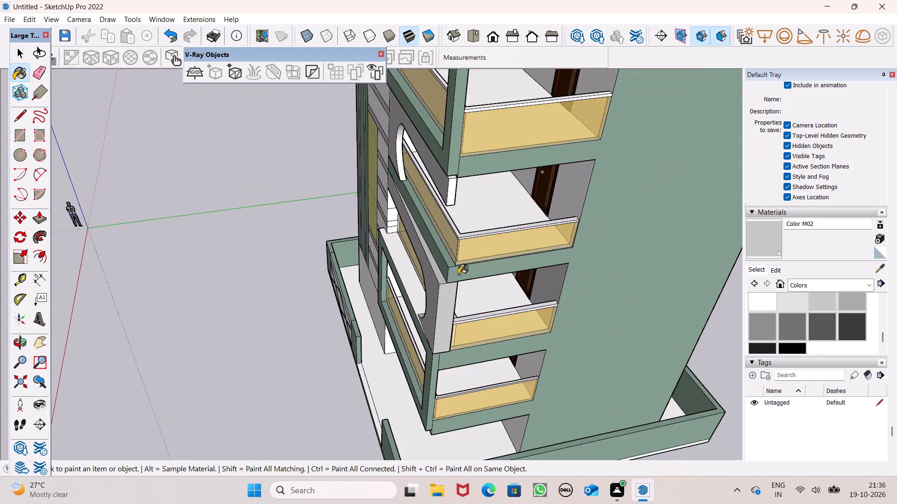
Paint the upper rounded panel's end face, inner side and curved opening edge with Color M02.
scroll(457, 283, "down", 5)
scroll(454, 230, "up", 7)
middle_click_drag(455, 235, 442, 197)
scroll(440, 194, "up", 3)
left_click(438, 185)
left_click(421, 179)
middle_click_drag(420, 183, 303, 170)
scroll(303, 170, "up", 1)
left_click(318, 170)
middle_click_drag(318, 168, 531, 133)
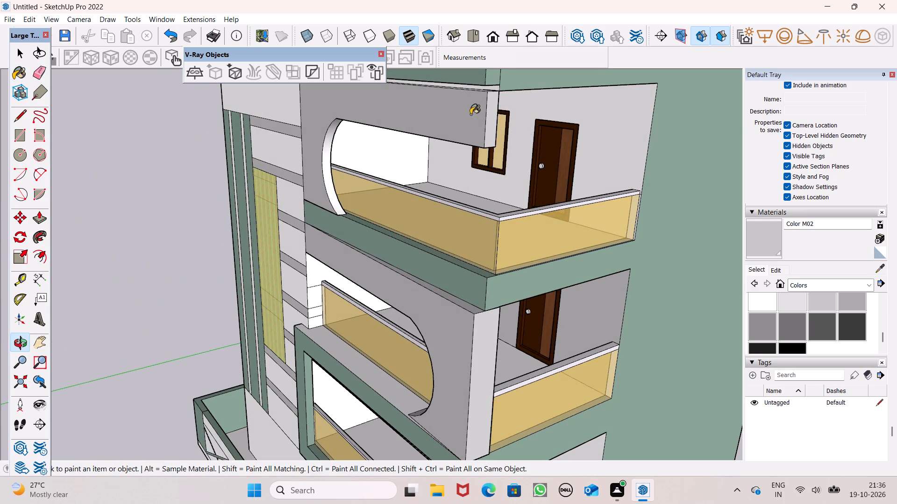
left_click(463, 107)
scroll(286, 143, "up", 4)
left_click(349, 182)
Paint the curved edge and underside of the lower rounded balcony opening with Color M02.
middle_click_drag(349, 204, 422, 227)
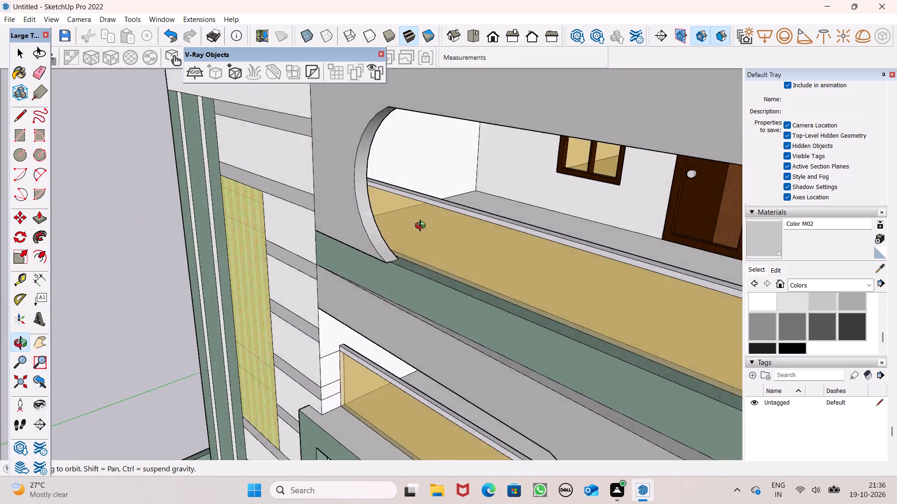
middle_click_drag(422, 227, 880, 215)
scroll(589, 252, "down", 5)
middle_click_drag(570, 279, 508, 316)
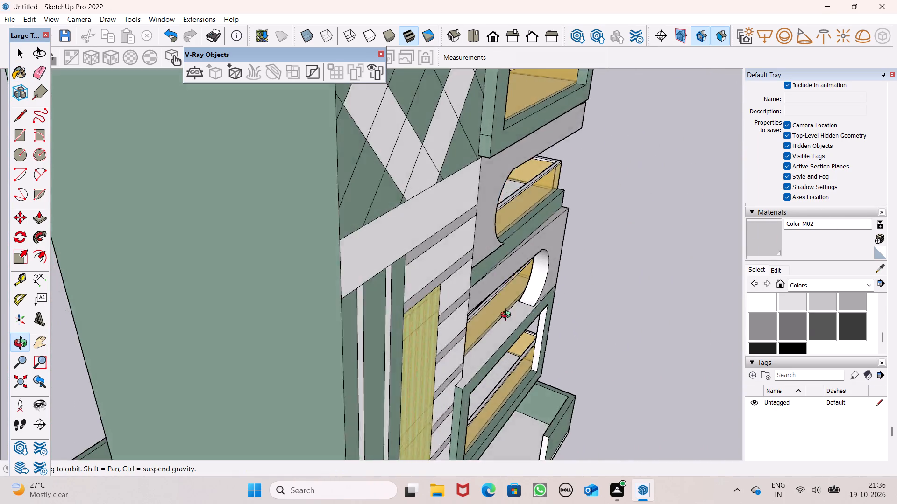
middle_click_drag(508, 316, 263, 293)
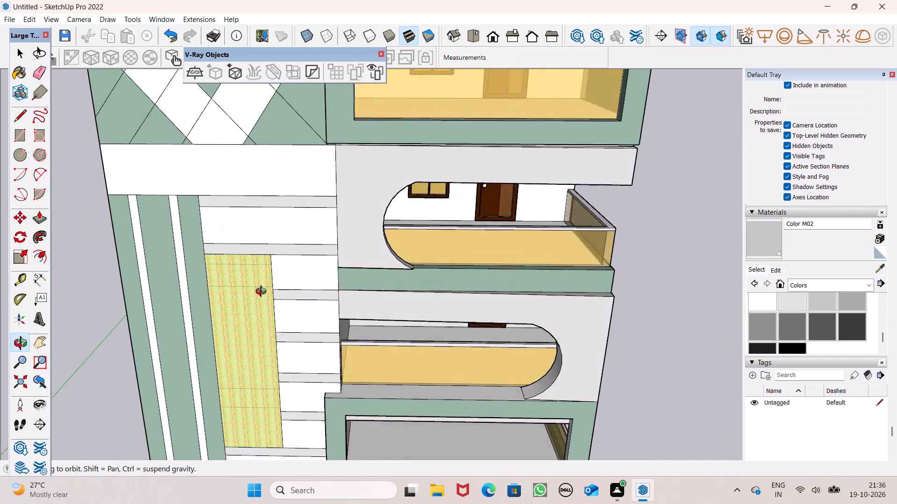
middle_click_drag(263, 293, 247, 310)
scroll(645, 311, "down", 2)
middle_click_drag(602, 378, 722, 322)
scroll(590, 372, "up", 4)
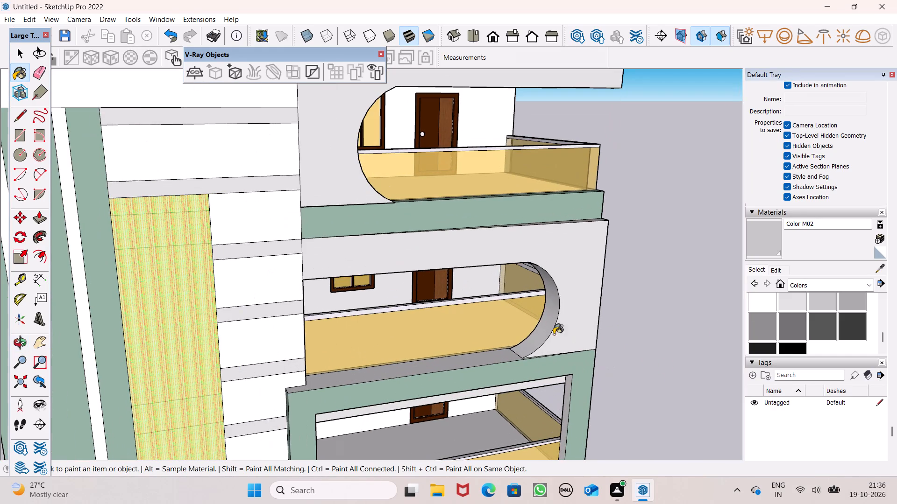
left_click(535, 331)
scroll(553, 309, "down", 2)
middle_click_drag(560, 308, 555, 162)
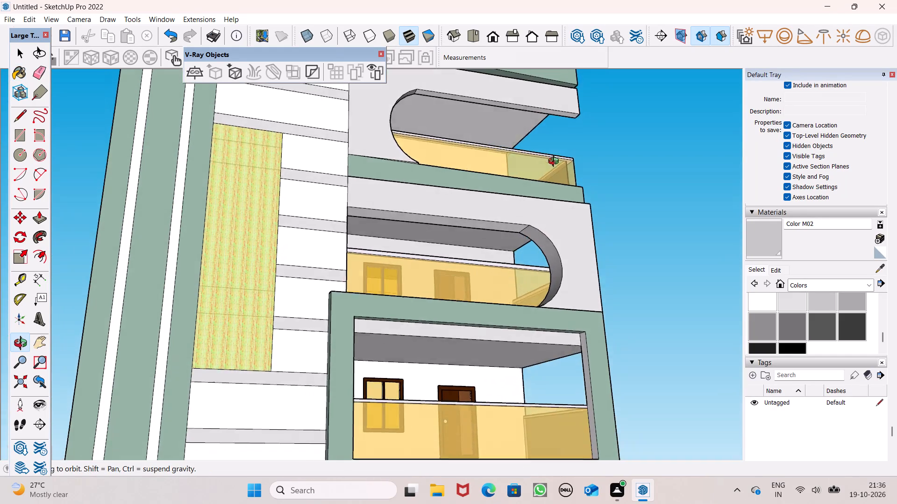
middle_click_drag(555, 162, 557, 148)
scroll(537, 251, "up", 5)
left_click(494, 208)
left_click(520, 186)
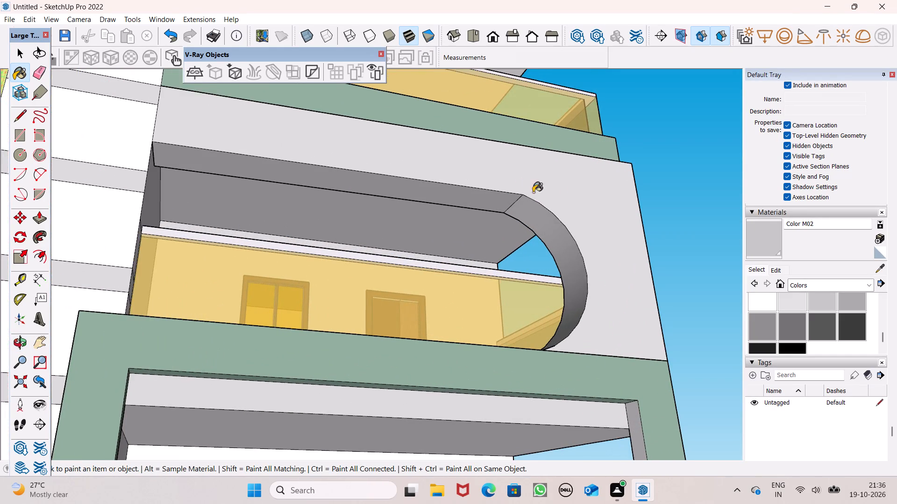
Paint the underside and curved edge of the upper rounded balcony opening with Color M02.
scroll(572, 199, "down", 3)
middle_click_drag(590, 222, 34, 331)
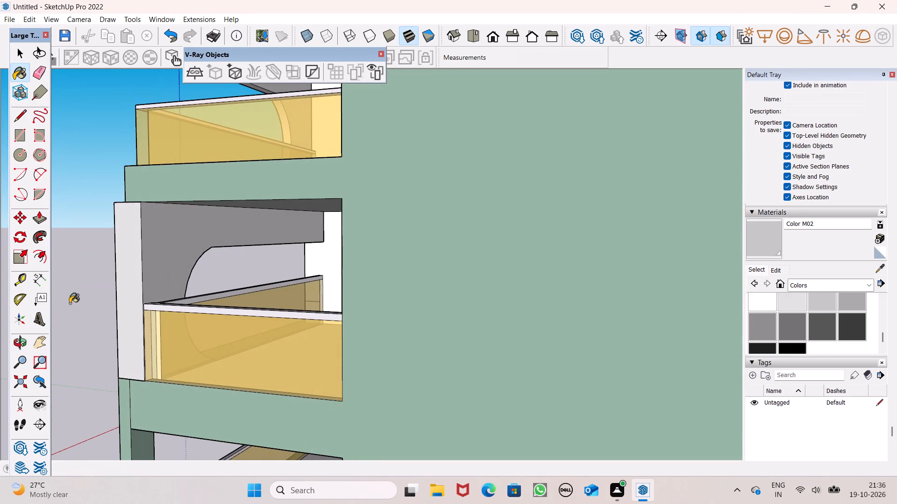
middle_click_drag(171, 269, 301, 343)
scroll(308, 305, "up", 1)
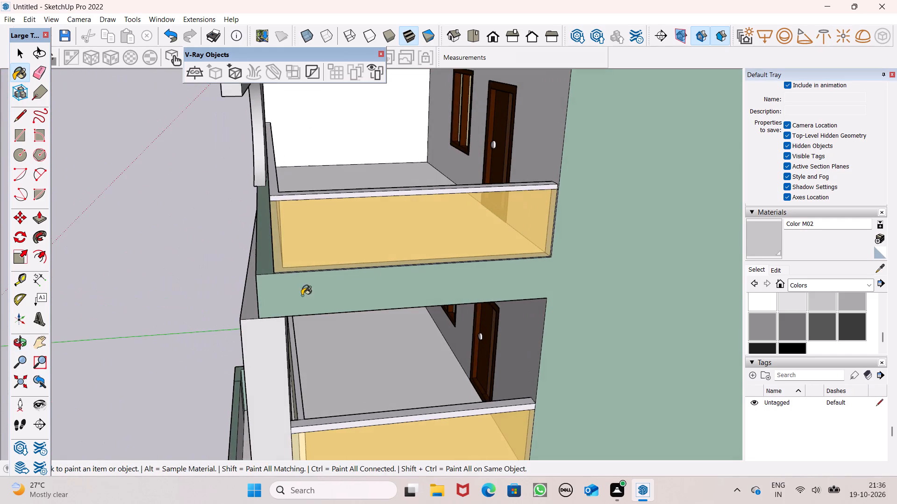
scroll(267, 286, "down", 6)
middle_click_drag(268, 276, 515, 50)
scroll(372, 189, "down", 4)
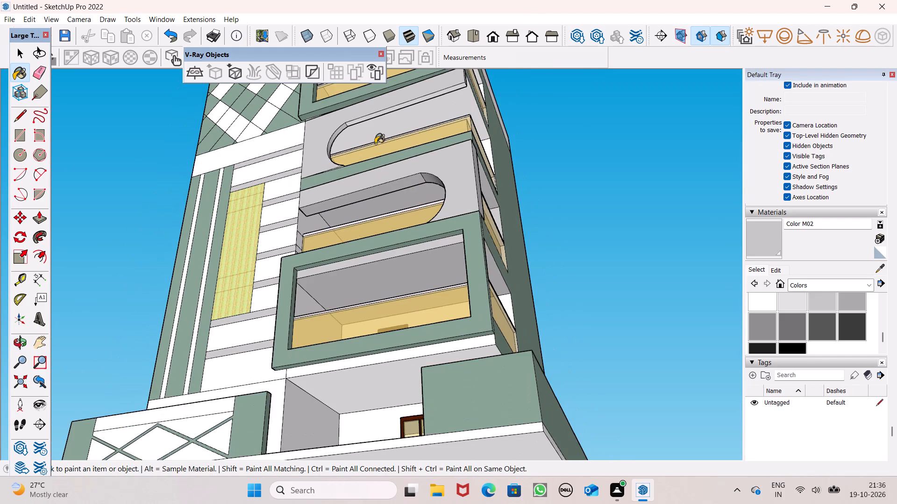
scroll(386, 121, "up", 11)
left_click(350, 126)
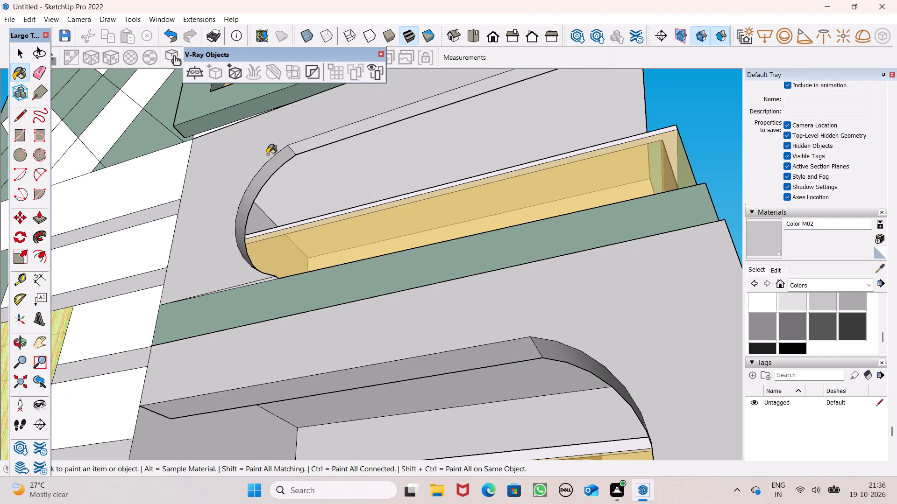
left_click(271, 164)
scroll(205, 180, "down", 5)
middle_click_drag(271, 210, 104, 298)
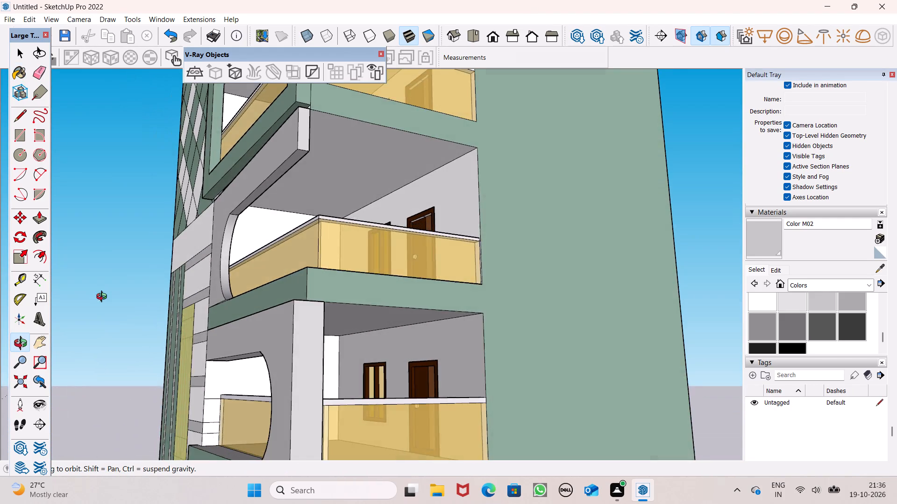
middle_click_drag(104, 298, 104, 296)
scroll(163, 244, "down", 5)
middle_click_drag(188, 266, 535, 303)
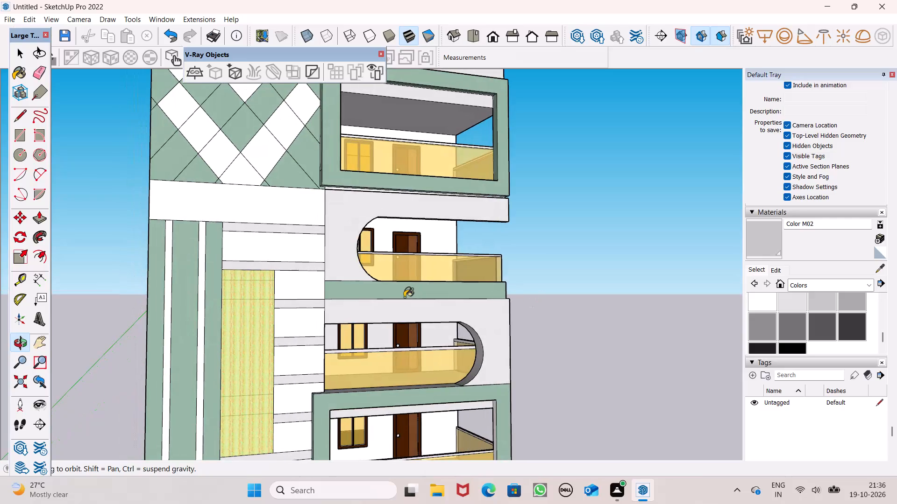
Examine the painted front facade, rounded balcony openings and green balcony frames from several angles for unfinished faces.
middle_click_drag(404, 297, 506, 328)
middle_click_drag(427, 262, 309, 345)
scroll(414, 306, "down", 1)
scroll(349, 232, "down", 2)
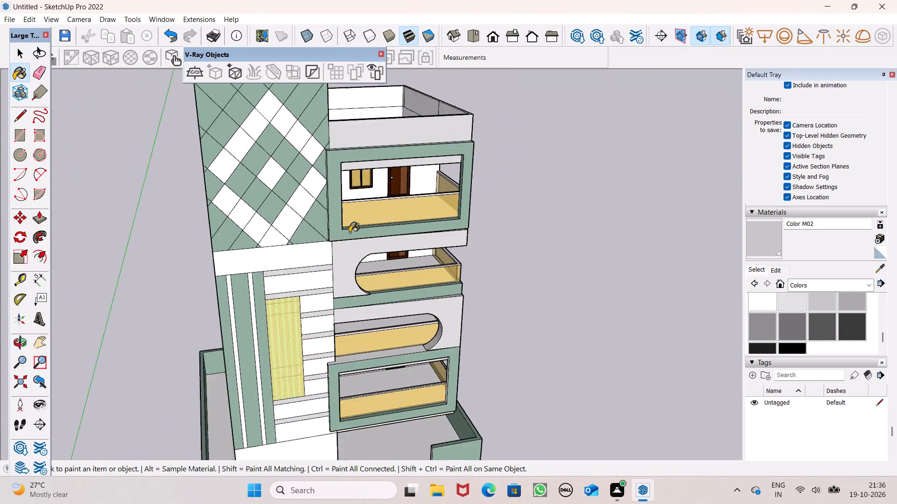
scroll(349, 232, "down", 8)
middle_click_drag(399, 283, 311, 196)
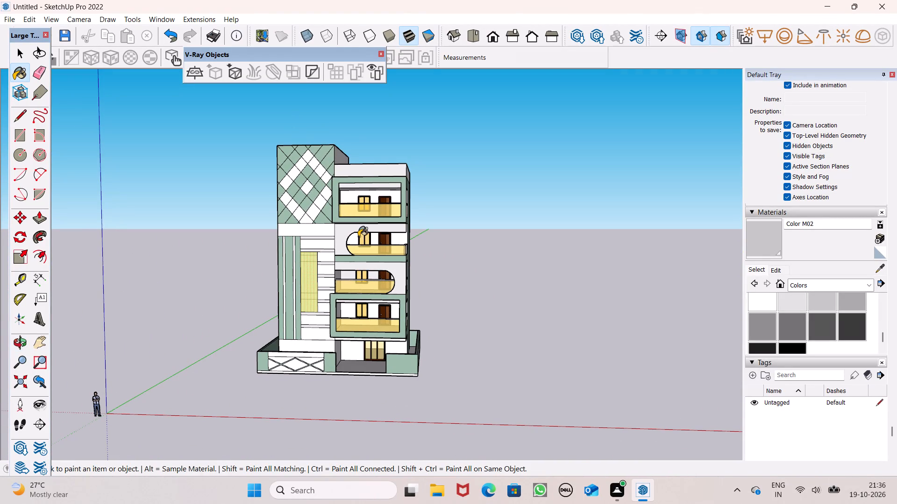
middle_click_drag(343, 217, 288, 333)
scroll(338, 297, "up", 6)
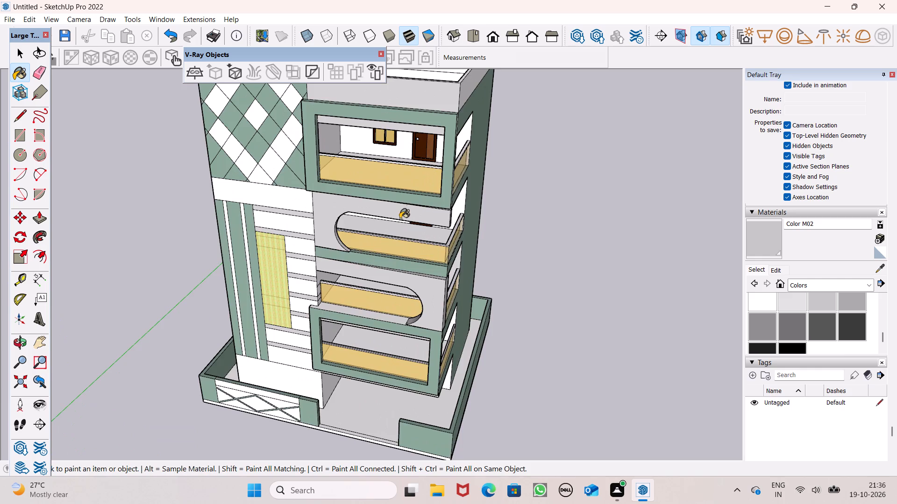
scroll(401, 217, "down", 4)
middle_click_drag(404, 242, 494, 130)
scroll(487, 134, "up", 2)
scroll(485, 151, "down", 3)
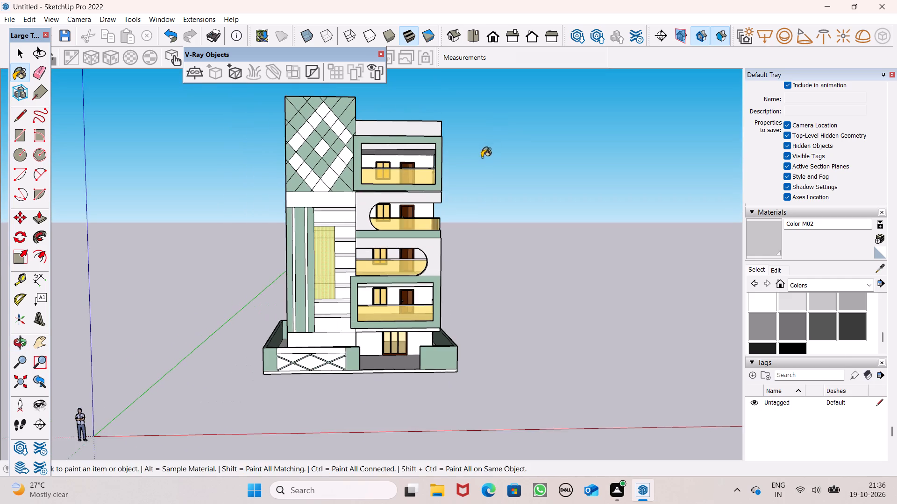
middle_click_drag(474, 175, 458, 198)
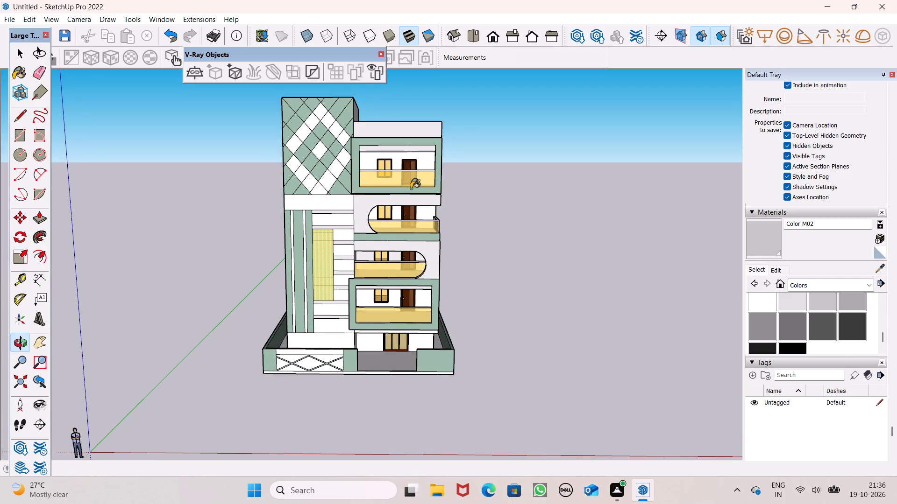
middle_click_drag(409, 186, 380, 221)
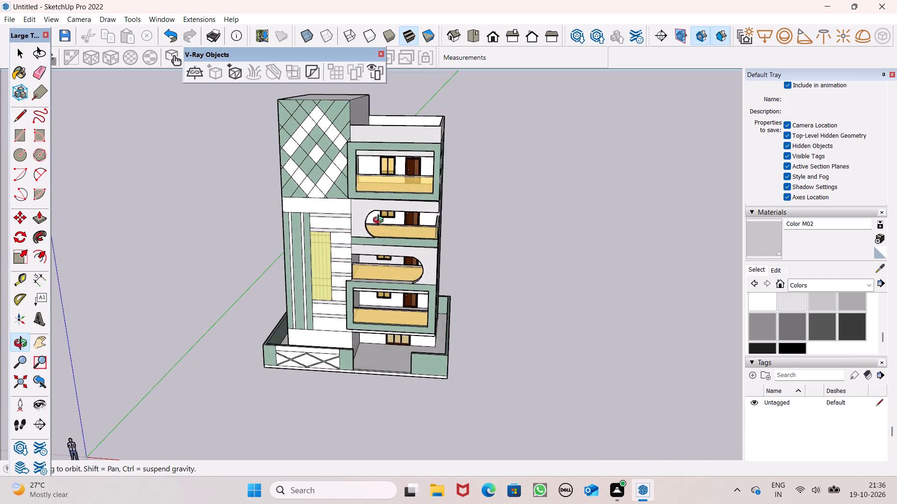
middle_click_drag(380, 221, 430, 236)
scroll(432, 219, "up", 1)
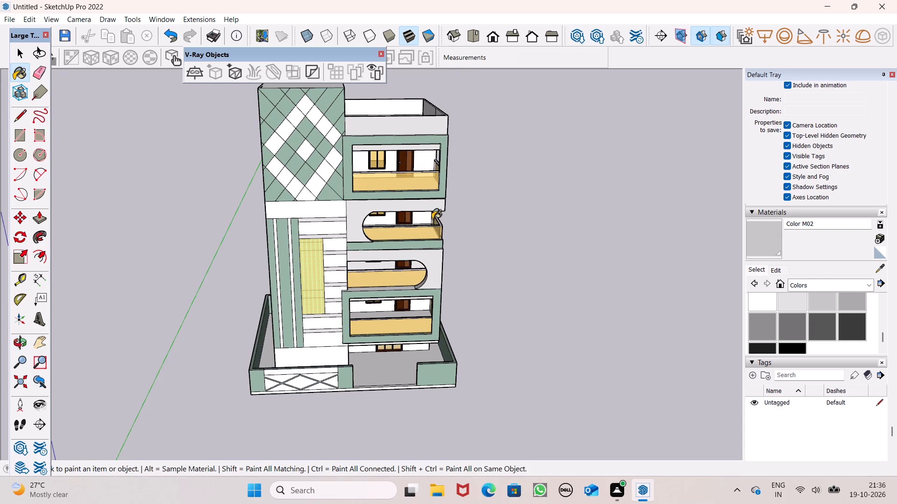
middle_click_drag(399, 234, 389, 294)
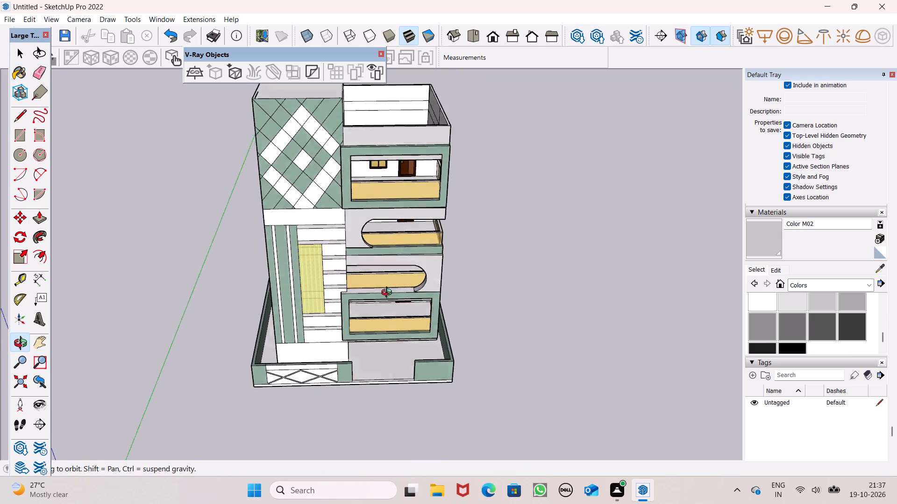
middle_click_drag(389, 294, 389, 312)
scroll(359, 279, "up", 8)
middle_click_drag(372, 239, 360, 298)
scroll(360, 308, "up", 1)
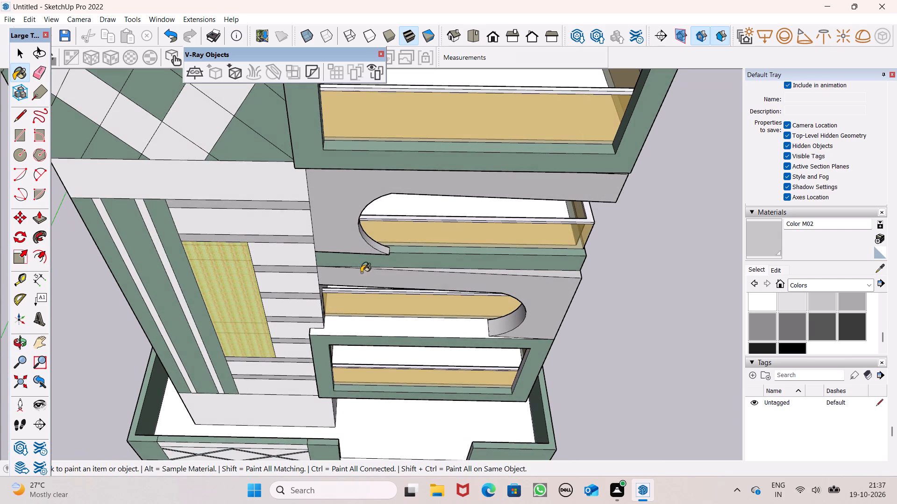
scroll(362, 264, "down", 3)
middle_click_drag(429, 258, 355, 223)
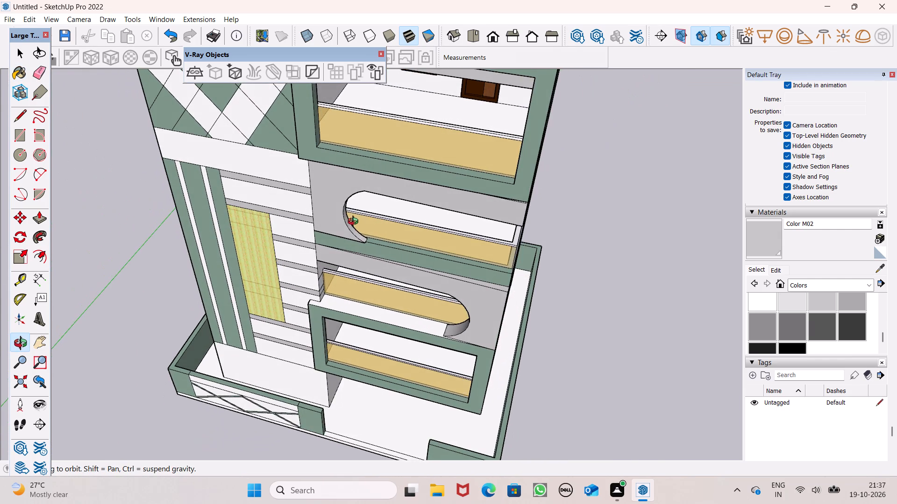
middle_click_drag(355, 223, 366, 211)
scroll(378, 208, "down", 2)
middle_click_drag(382, 226, 551, 124)
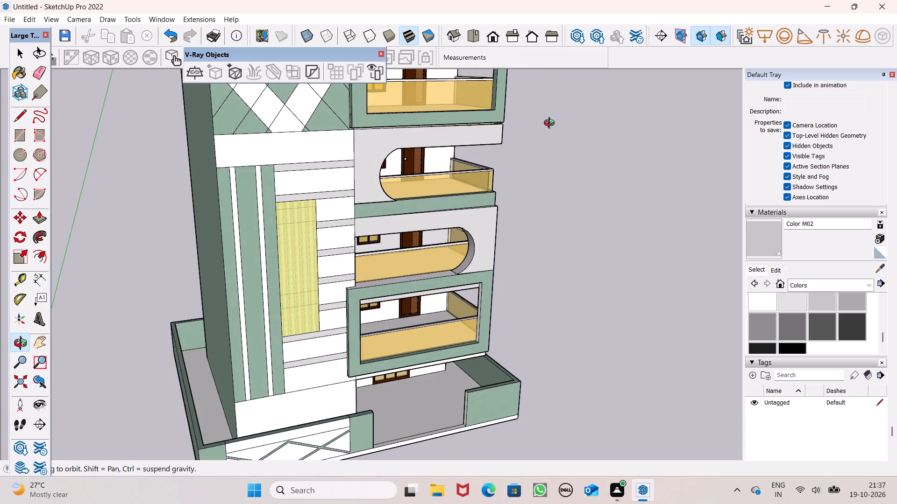
middle_click_drag(551, 124, 552, 124)
middle_click_drag(444, 197, 373, 215)
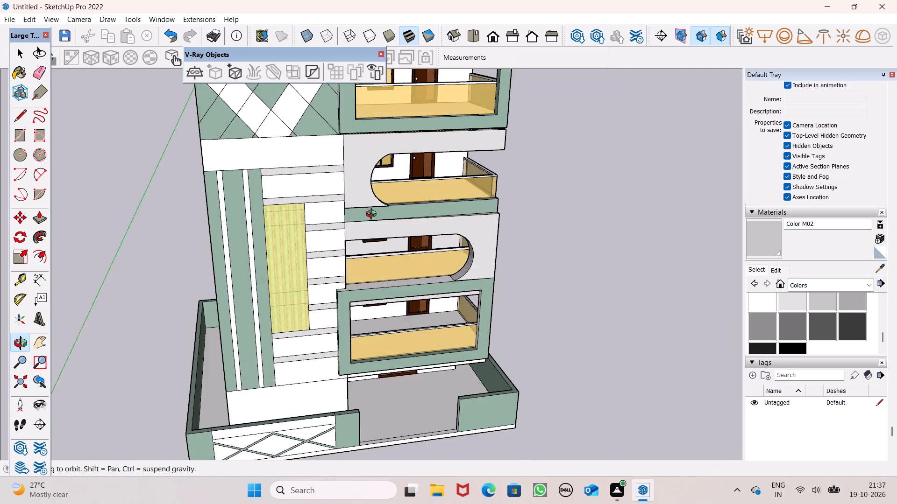
middle_click_drag(373, 215, 337, 210)
scroll(347, 213, "up", 1)
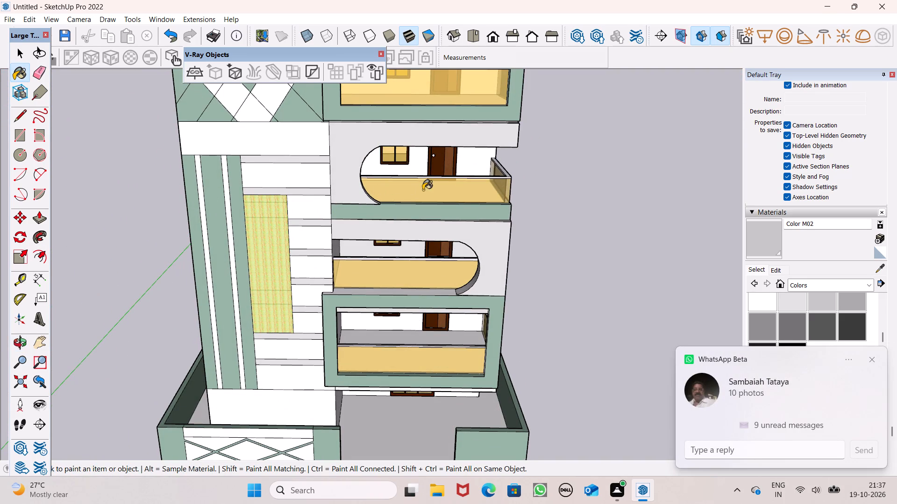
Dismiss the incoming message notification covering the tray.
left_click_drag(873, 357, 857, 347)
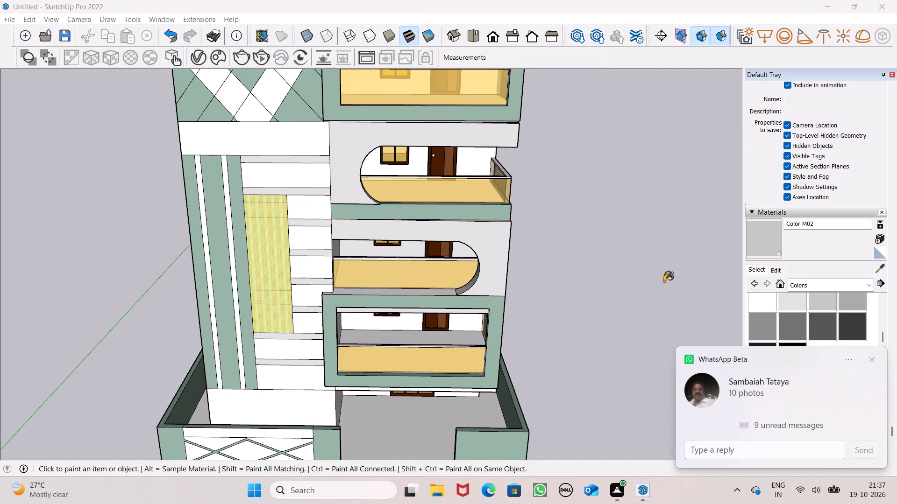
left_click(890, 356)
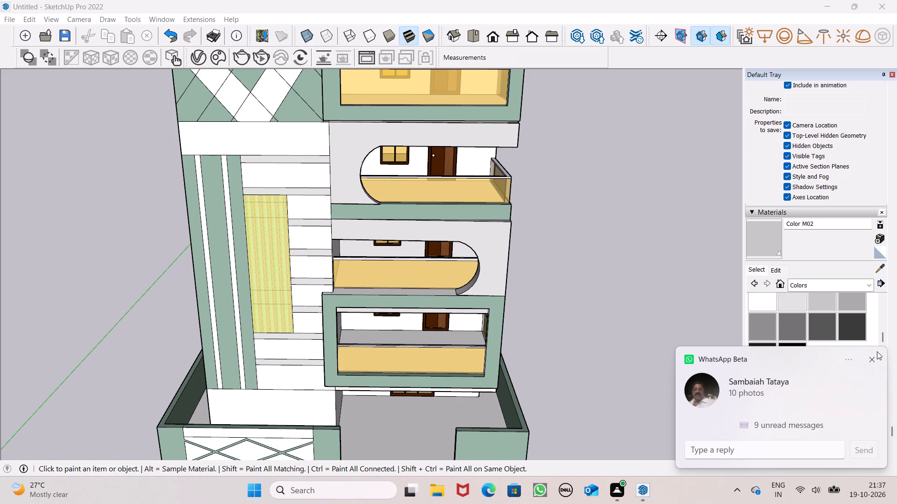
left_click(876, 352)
Examine the building's side balconies, then the lower front facade and compound wall.
scroll(707, 296, "down", 4)
middle_click_drag(648, 293, 306, 172)
scroll(535, 226, "up", 1)
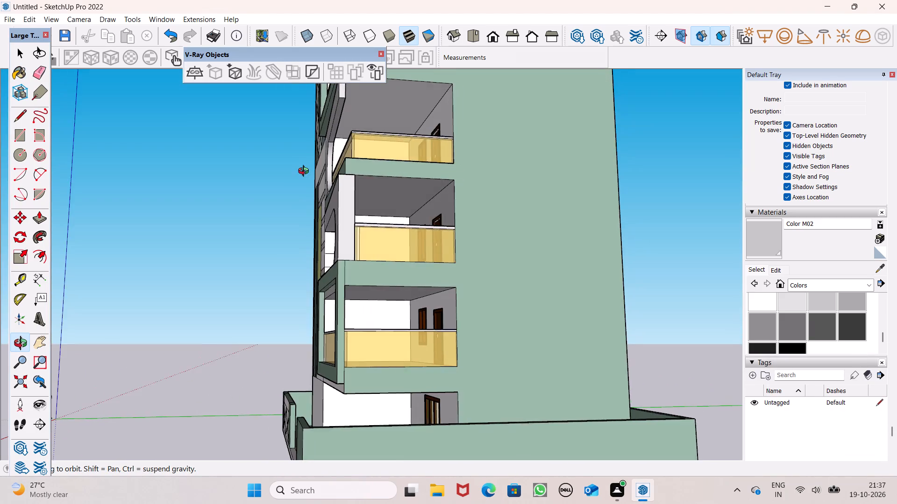
middle_click_drag(306, 172, 441, 184)
scroll(389, 236, "down", 4)
middle_click_drag(387, 254, 623, 265)
scroll(607, 275, "down", 1)
middle_click_drag(456, 388, 432, 441)
scroll(327, 432, "up", 4)
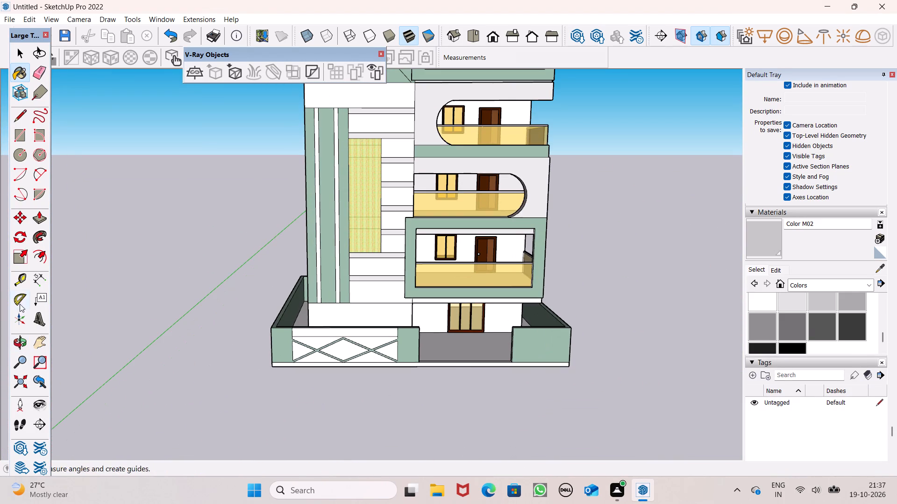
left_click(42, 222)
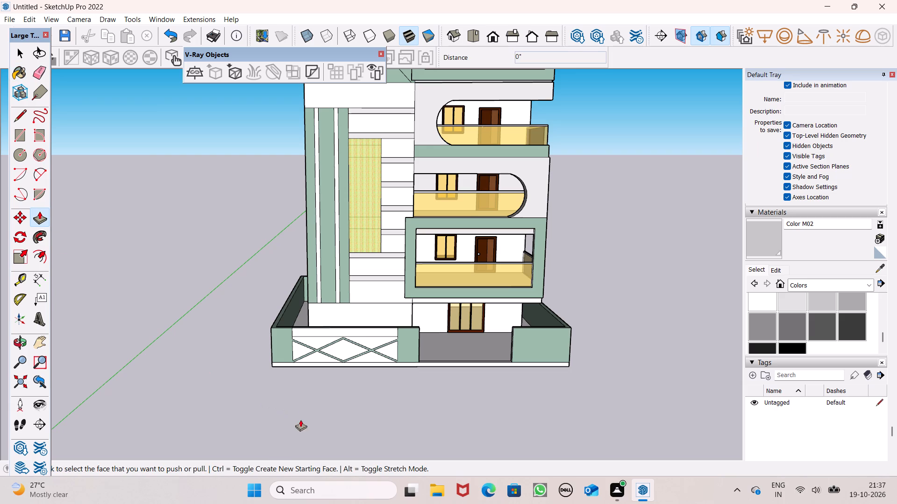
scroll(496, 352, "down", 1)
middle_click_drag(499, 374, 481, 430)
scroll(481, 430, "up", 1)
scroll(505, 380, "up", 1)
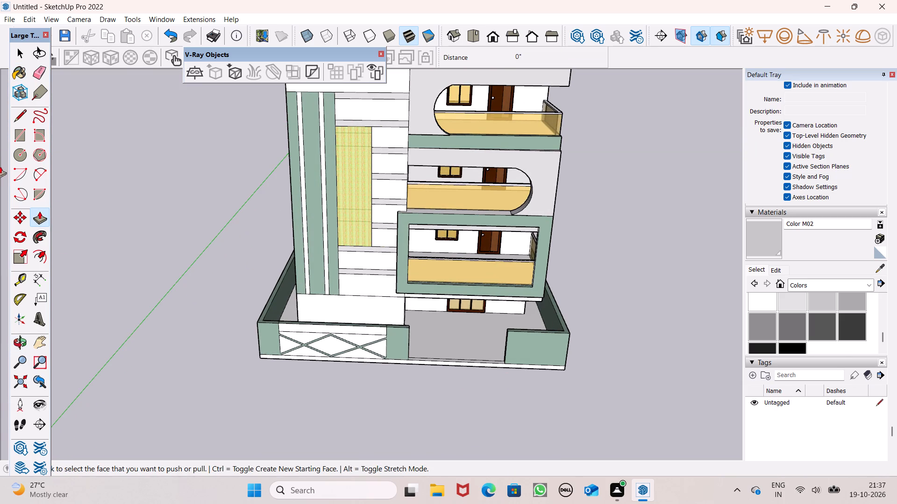
Draw an upright rectangle about 15' 10 3/4" by 9' 9 7/8" in the empty space beside the building.
left_click(23, 134)
scroll(18, 170, "down", 1)
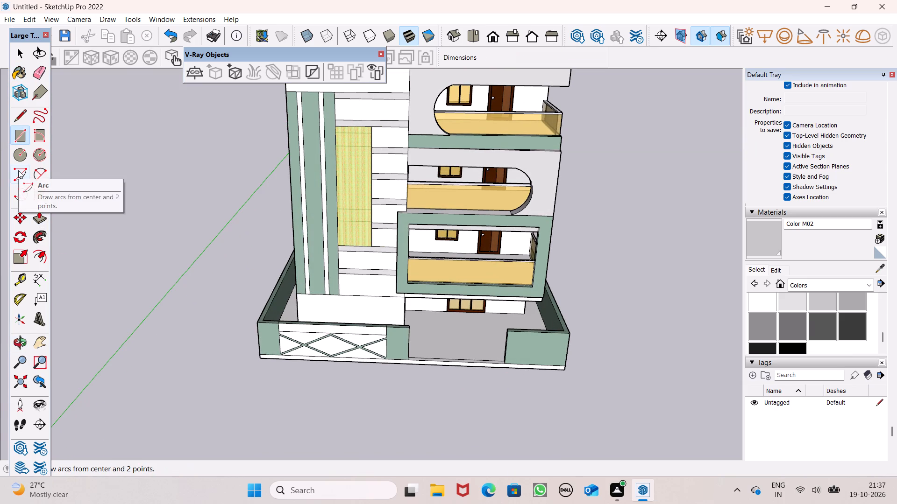
scroll(18, 170, "down", 2)
scroll(66, 179, "down", 2)
middle_click_drag(464, 348, 462, 258)
scroll(224, 213, "down", 3)
middle_click_drag(562, 331, 570, 295)
middle_click_drag(520, 255, 513, 286)
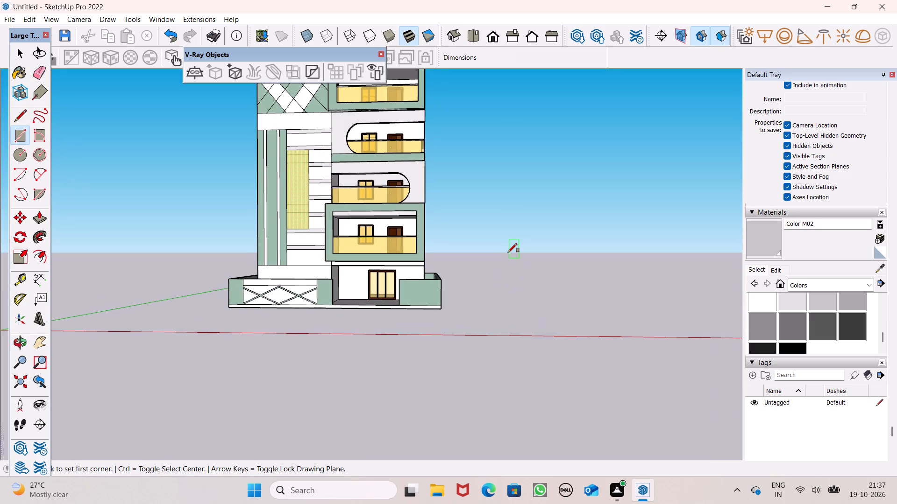
left_click_drag(506, 245, 511, 257)
left_click(612, 309)
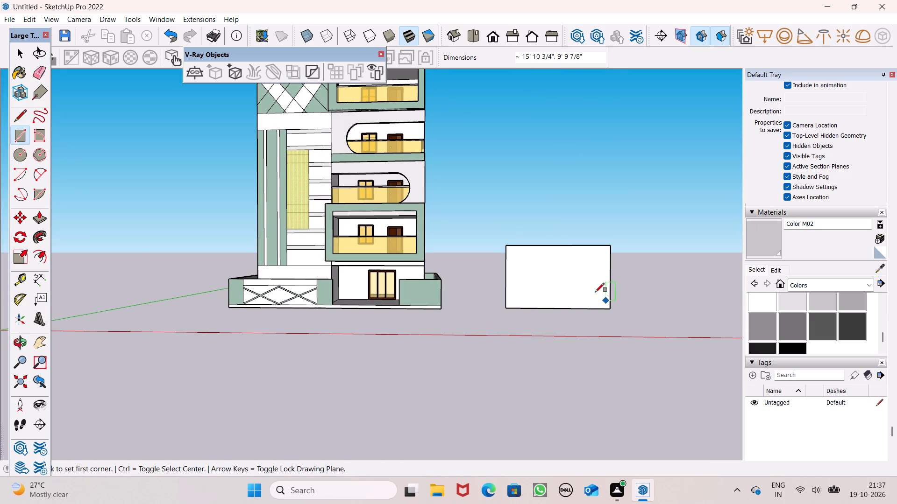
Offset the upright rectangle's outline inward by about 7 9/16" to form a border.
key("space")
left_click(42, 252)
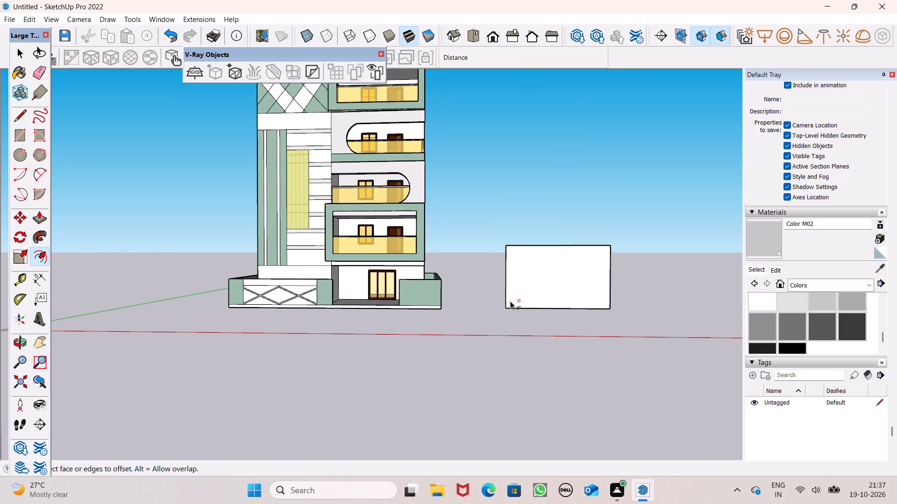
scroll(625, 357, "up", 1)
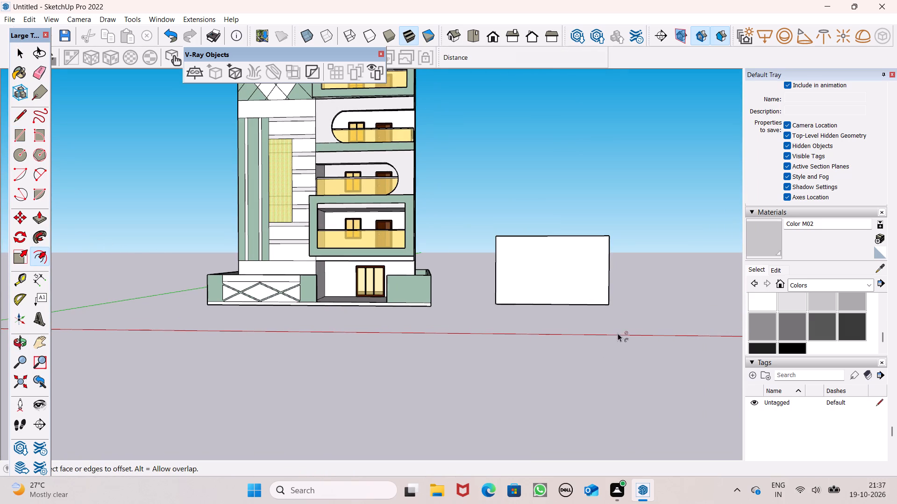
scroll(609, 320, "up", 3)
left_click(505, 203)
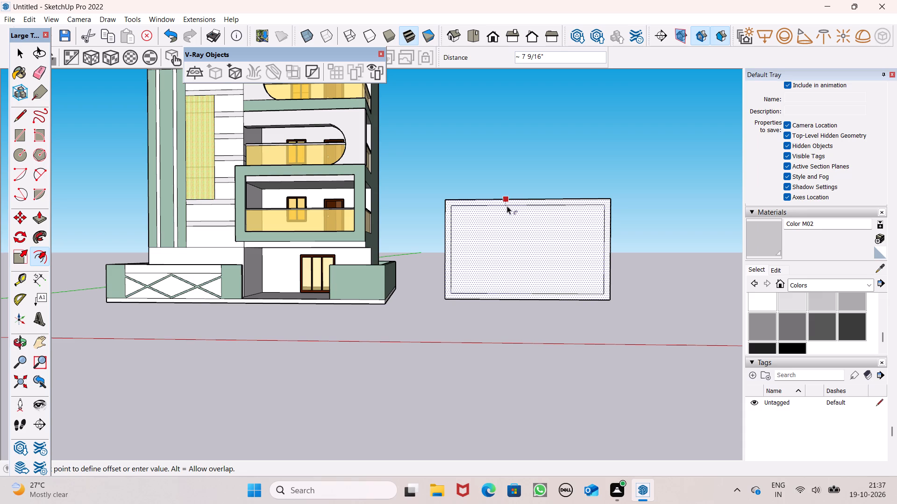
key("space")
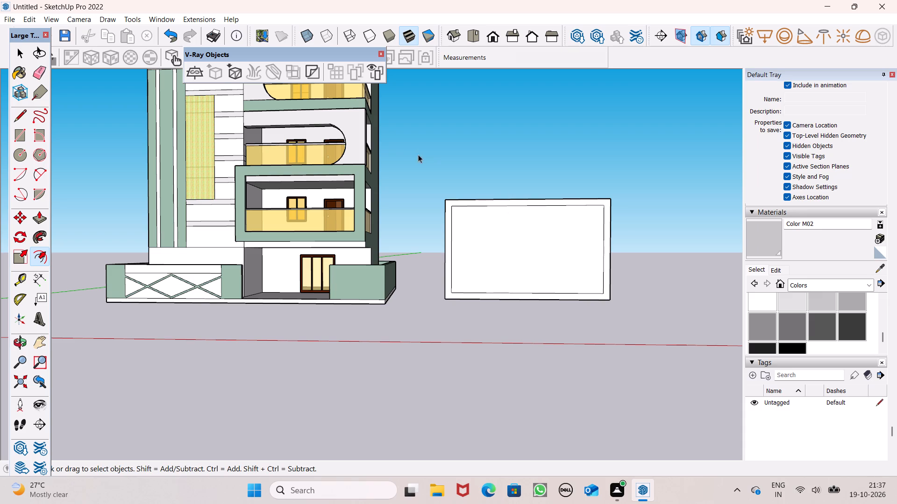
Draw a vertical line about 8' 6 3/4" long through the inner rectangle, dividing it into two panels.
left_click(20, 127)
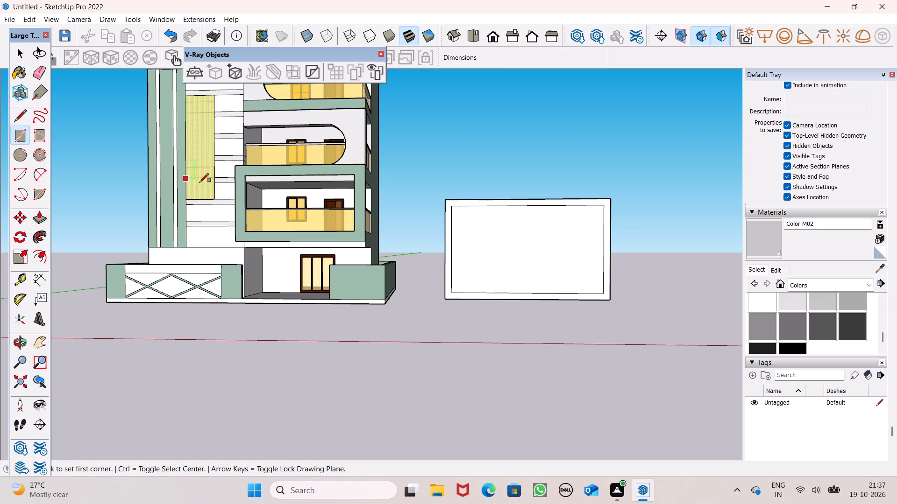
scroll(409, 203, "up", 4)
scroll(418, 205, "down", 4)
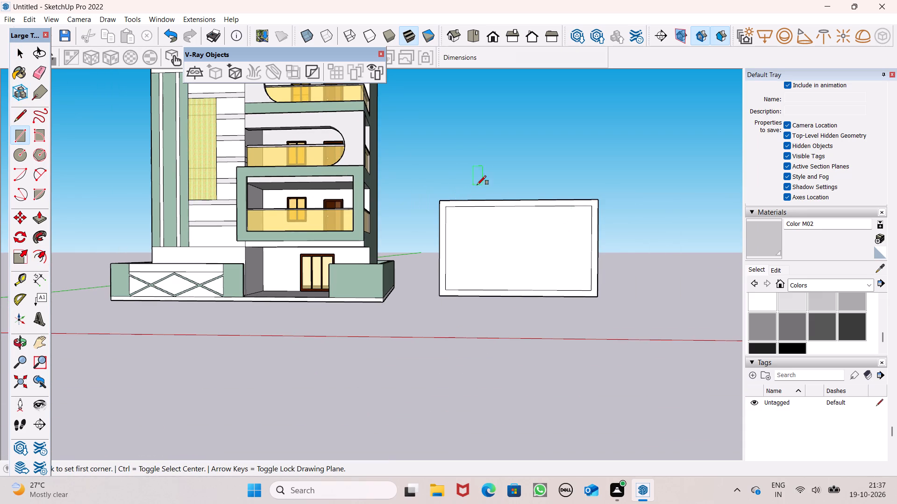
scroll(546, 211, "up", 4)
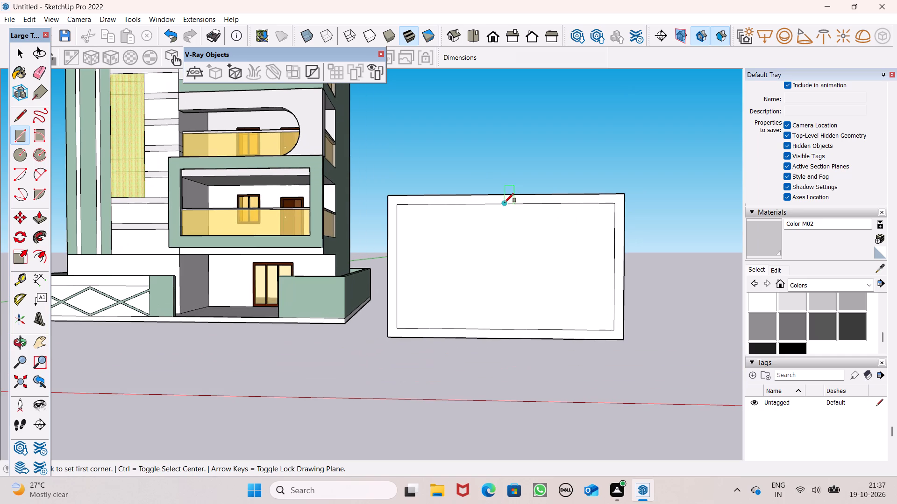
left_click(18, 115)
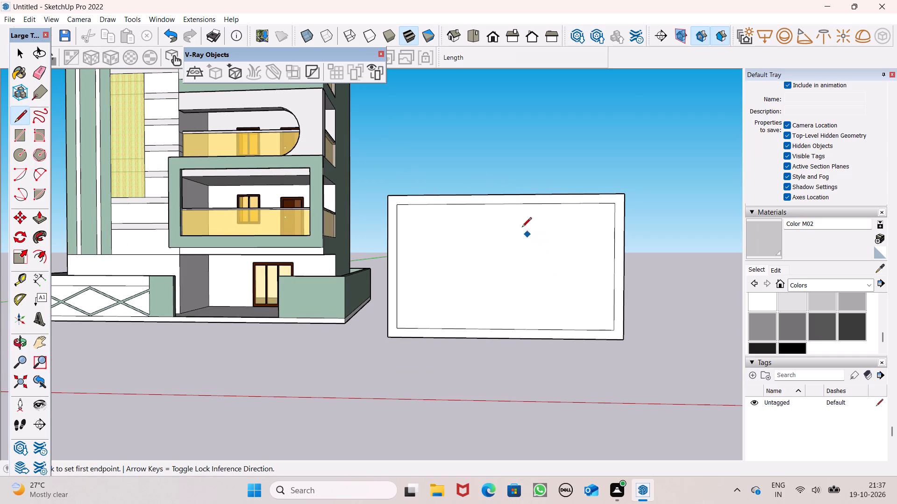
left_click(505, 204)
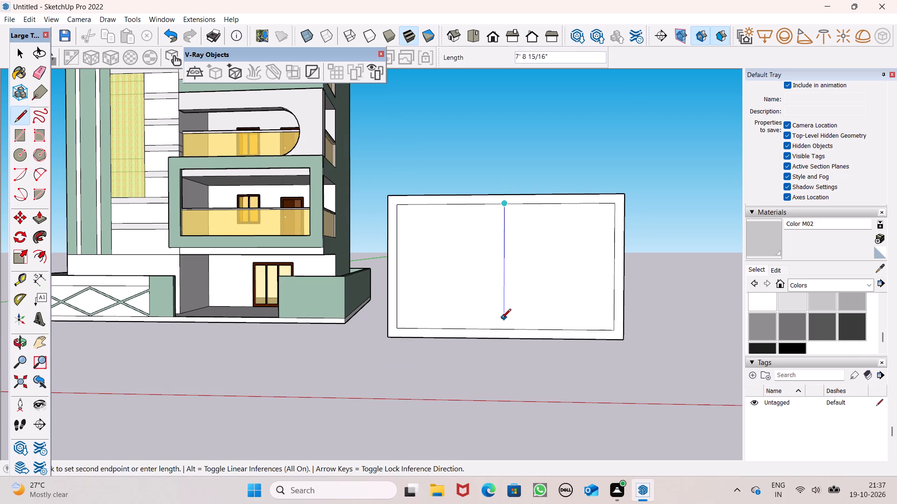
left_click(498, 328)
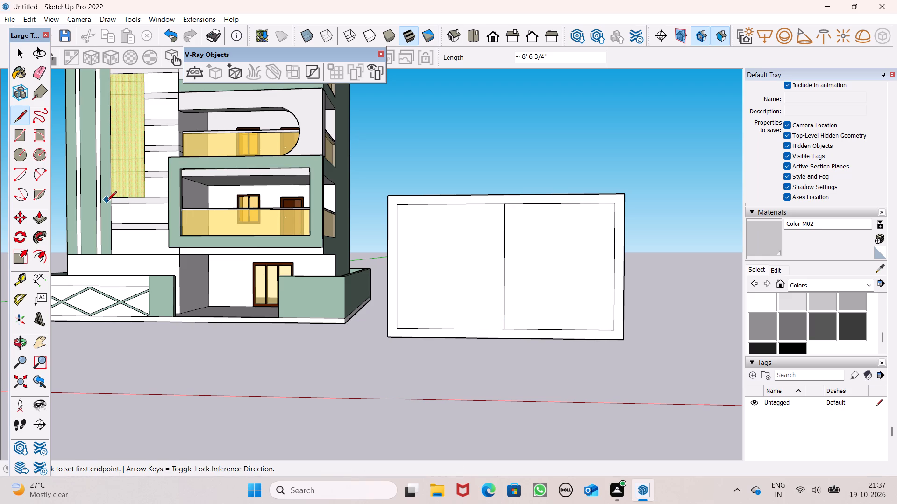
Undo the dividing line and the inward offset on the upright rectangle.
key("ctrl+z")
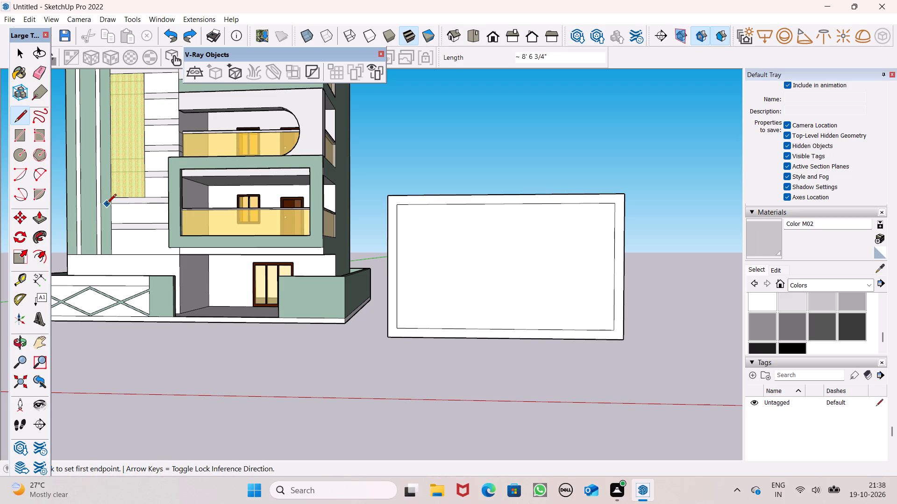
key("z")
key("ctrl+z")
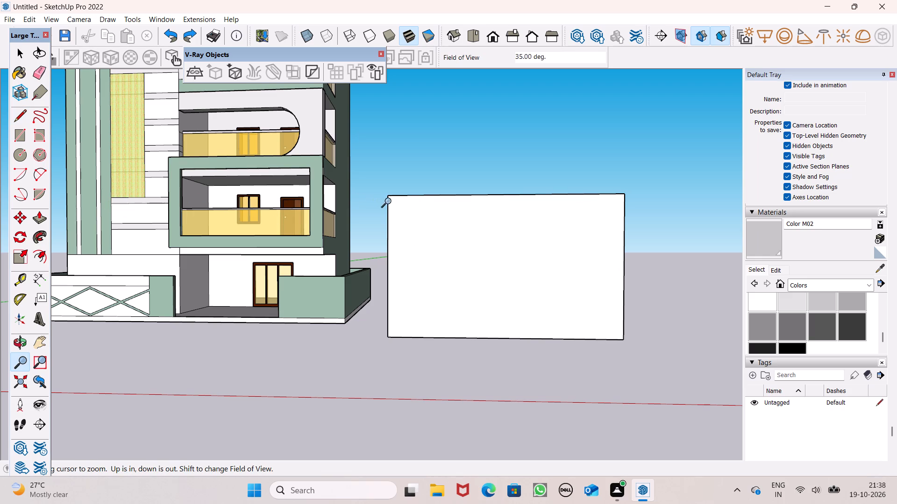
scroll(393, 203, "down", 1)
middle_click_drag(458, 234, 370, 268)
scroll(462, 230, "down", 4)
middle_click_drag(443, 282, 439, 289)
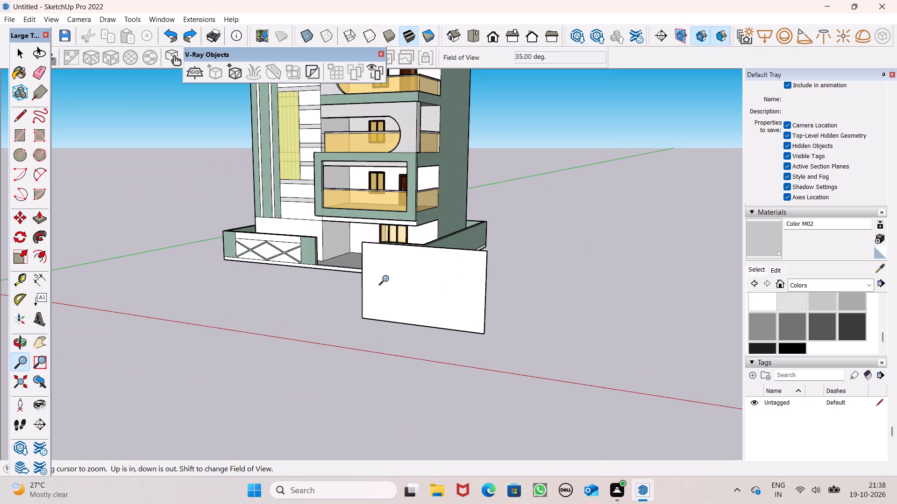
Extrude the upright rectangle beside the building to a thickness of 6".
left_click(35, 217)
scroll(418, 282, "down", 1)
middle_click_drag(440, 309, 441, 335)
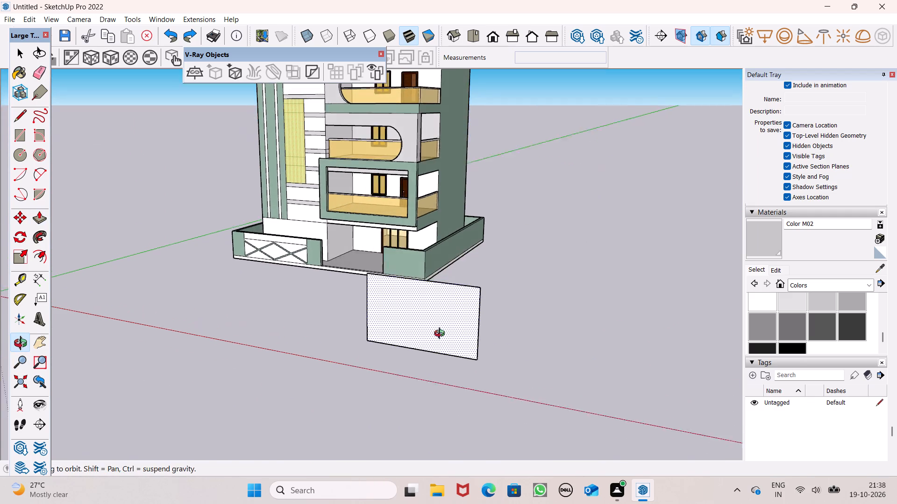
middle_click_drag(441, 335, 448, 350)
left_click_drag(444, 355, 441, 364)
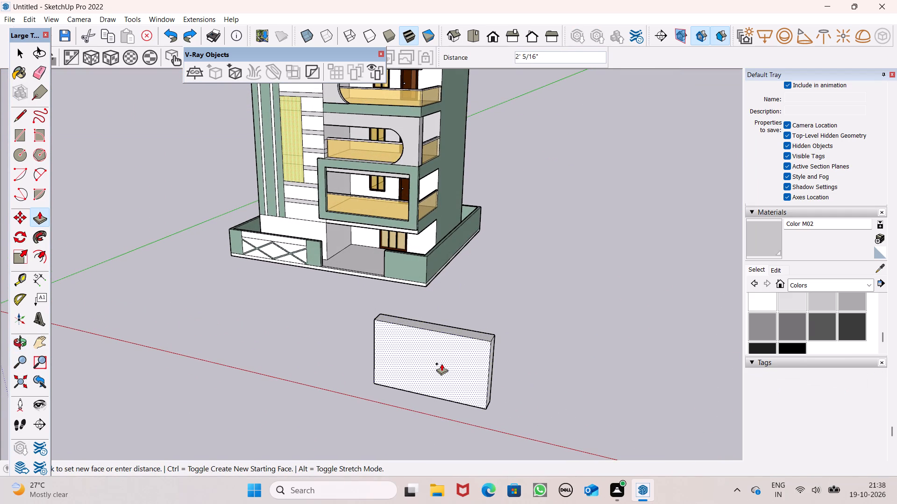
left_click_drag(441, 364, 441, 364)
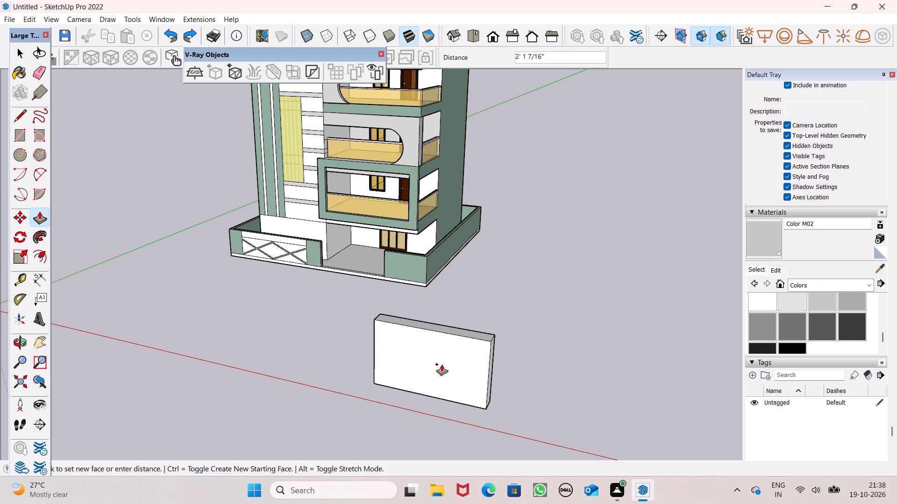
left_click_drag(441, 364, 442, 364)
type("6\"")
key("Return")
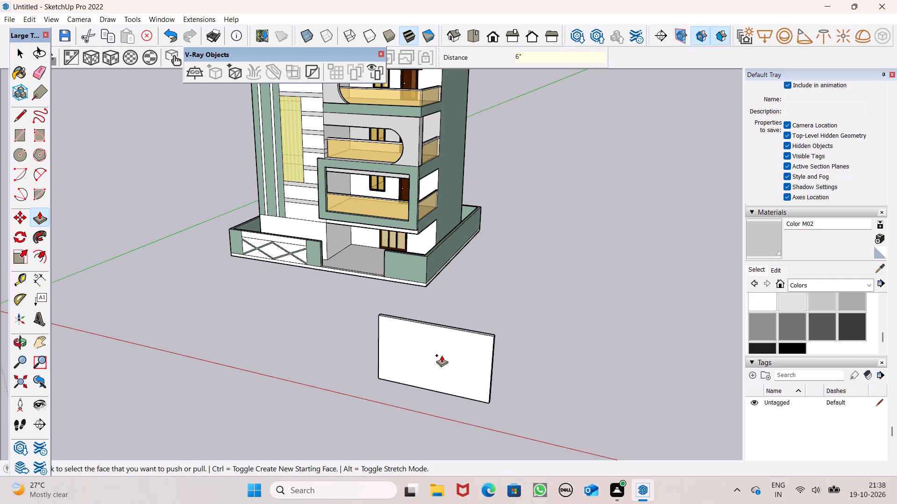
key("space")
Draw a vertical line about 9' 9 7/8" long down the middle of the slab's front face, splitting it into two halves.
middle_click_drag(441, 366, 499, 332)
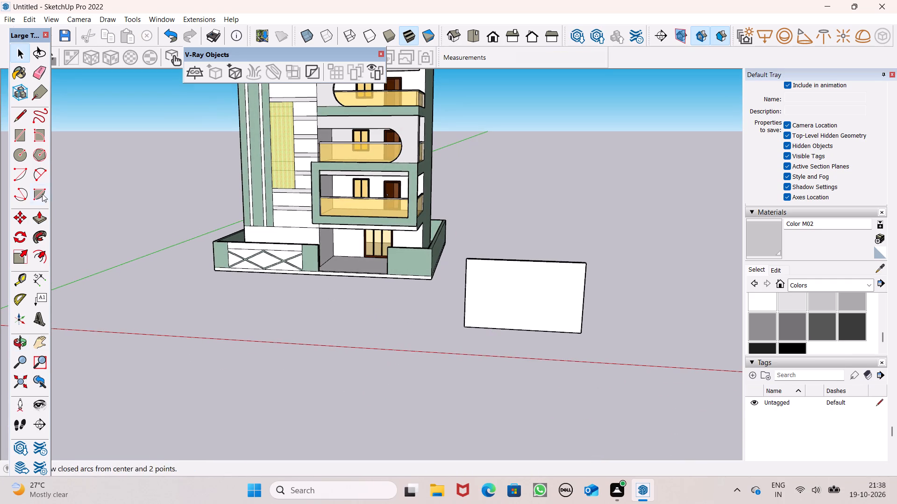
left_click(44, 254)
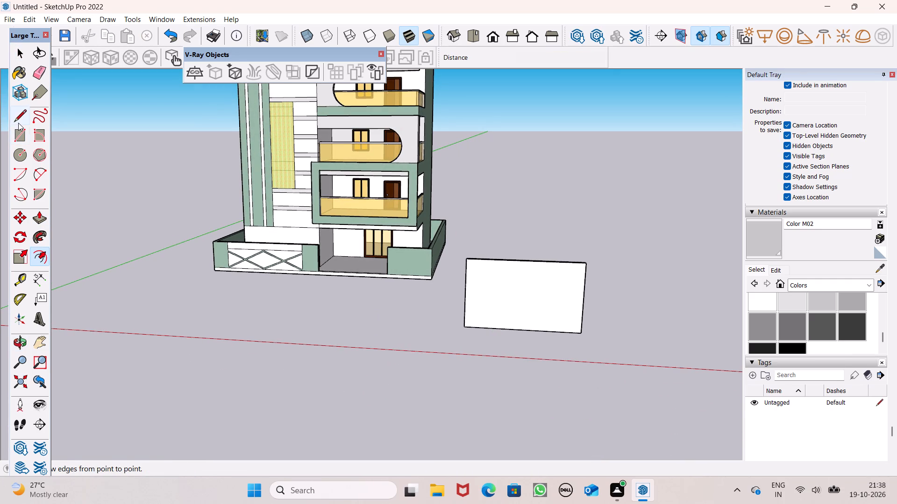
left_click(21, 120)
scroll(500, 323, "up", 6)
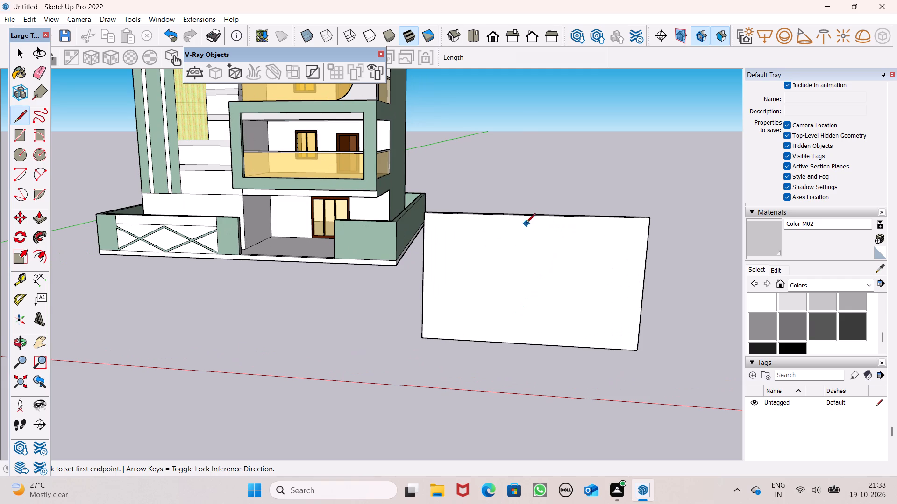
left_click_drag(532, 216, 531, 223)
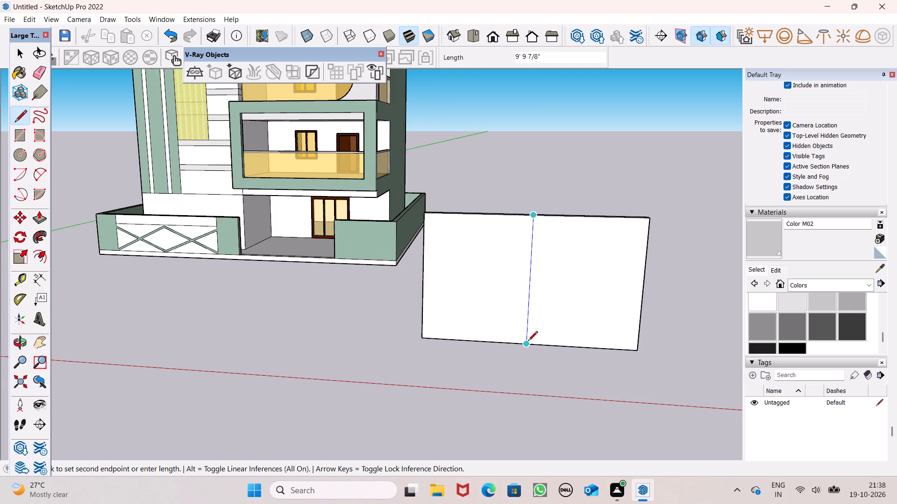
left_click(528, 342)
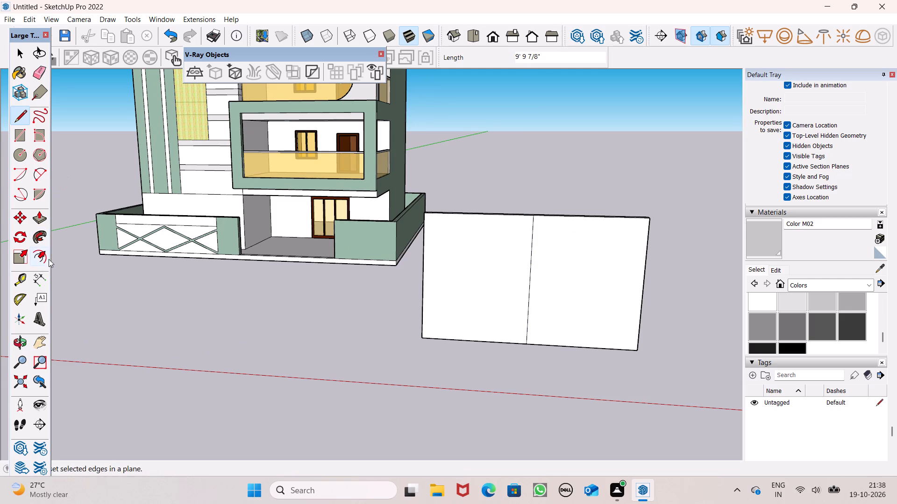
Offset the outline of each half of the slab's front face inward to form a narrow border around two panels.
left_click(50, 259)
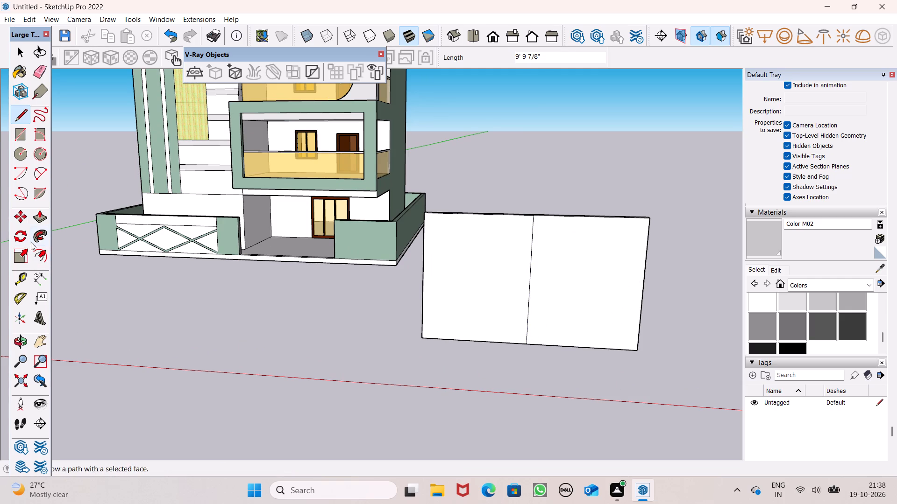
left_click(36, 252)
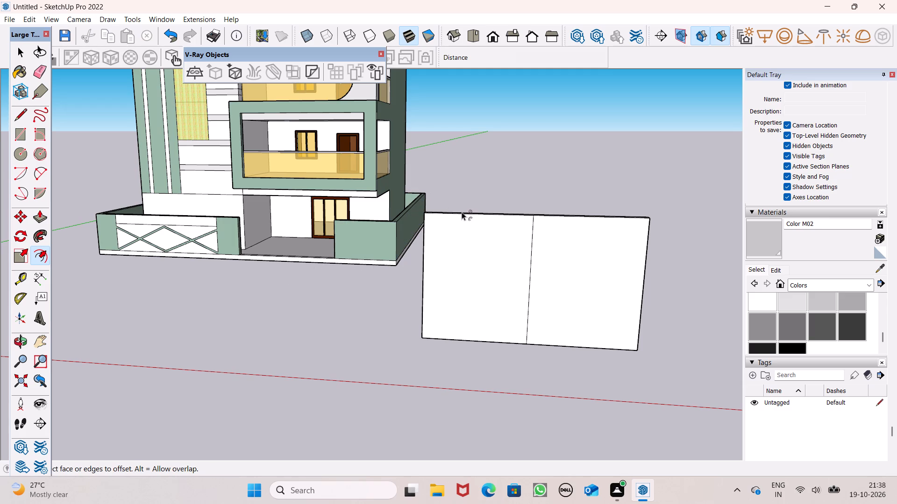
left_click(437, 217)
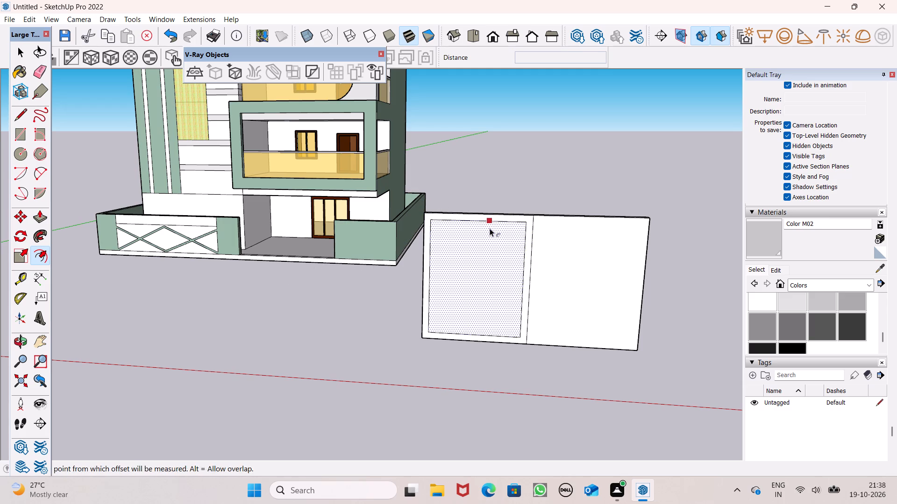
left_click_drag(544, 218, 543, 223)
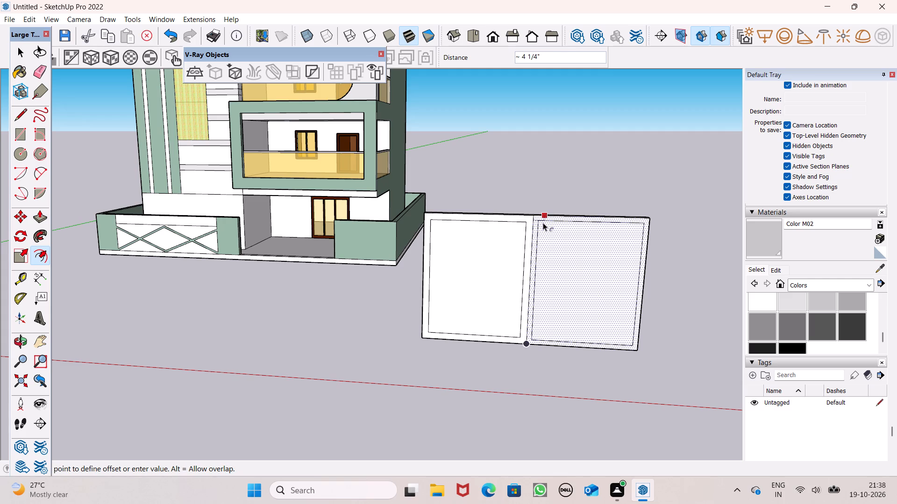
left_click_drag(543, 223, 542, 223)
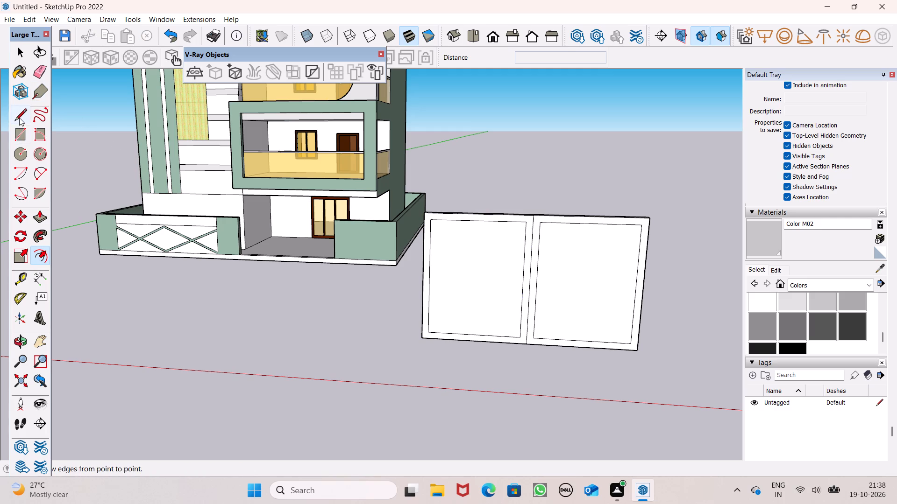
Draw a thin horizontal rectangle about 14' 10 7/8" long across the middle of both panels as a crossbar.
scroll(184, 176, "down", 3)
middle_click_drag(373, 241, 177, 278)
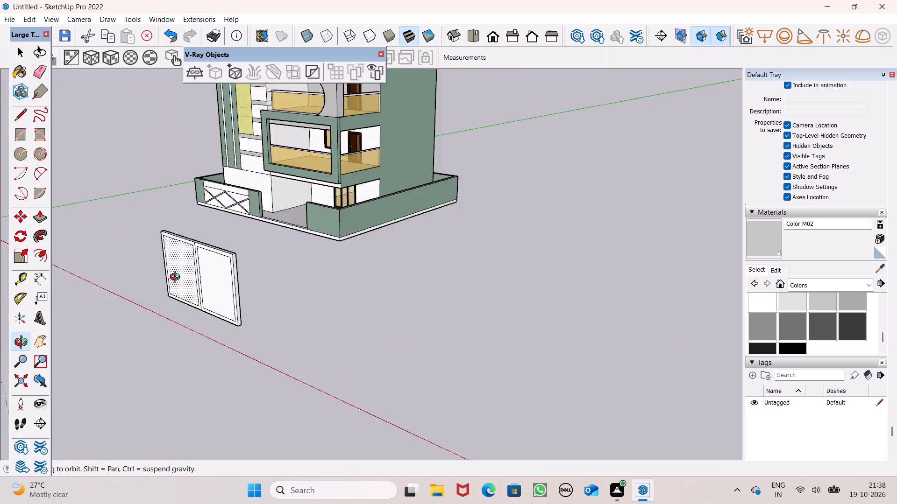
middle_click_drag(177, 278, 356, 258)
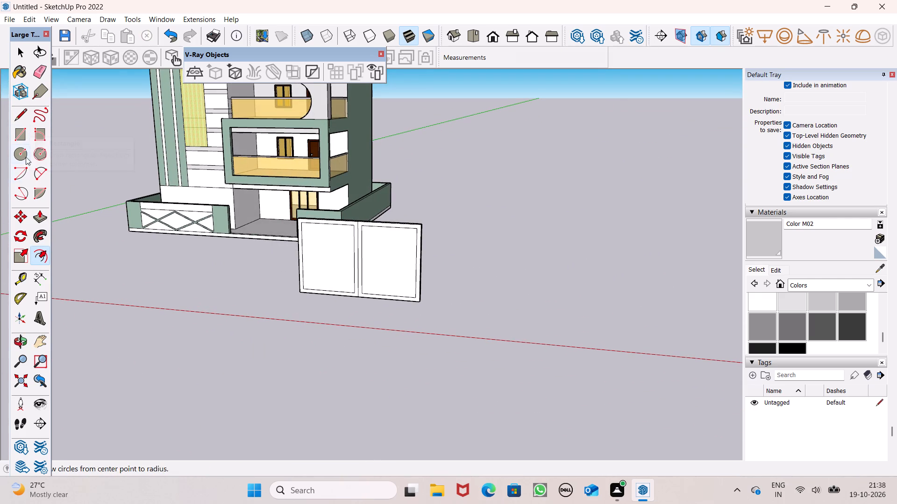
double_click(18, 128)
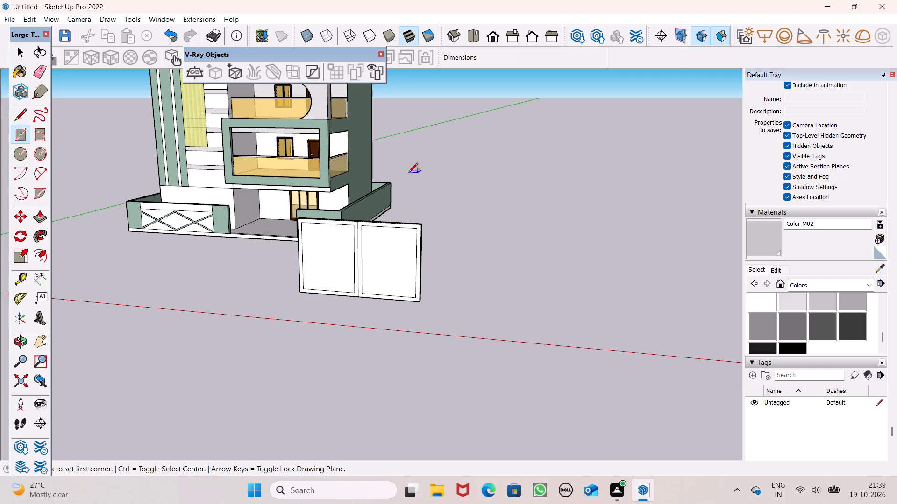
middle_click_drag(419, 258, 475, 237)
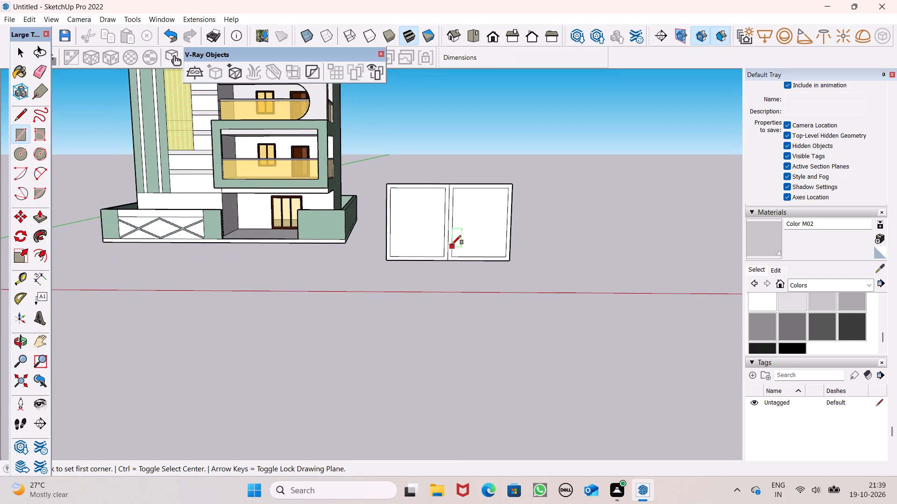
scroll(451, 240, "up", 6)
scroll(540, 182, "up", 2)
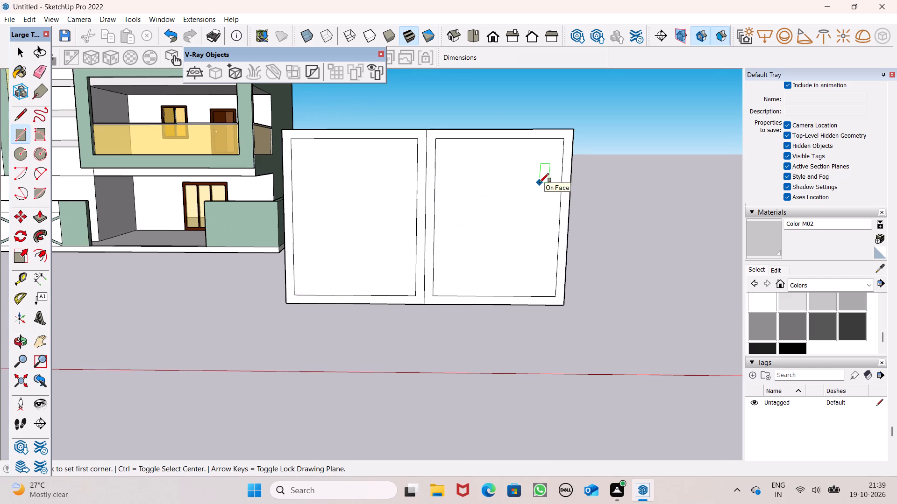
scroll(410, 145, "up", 3)
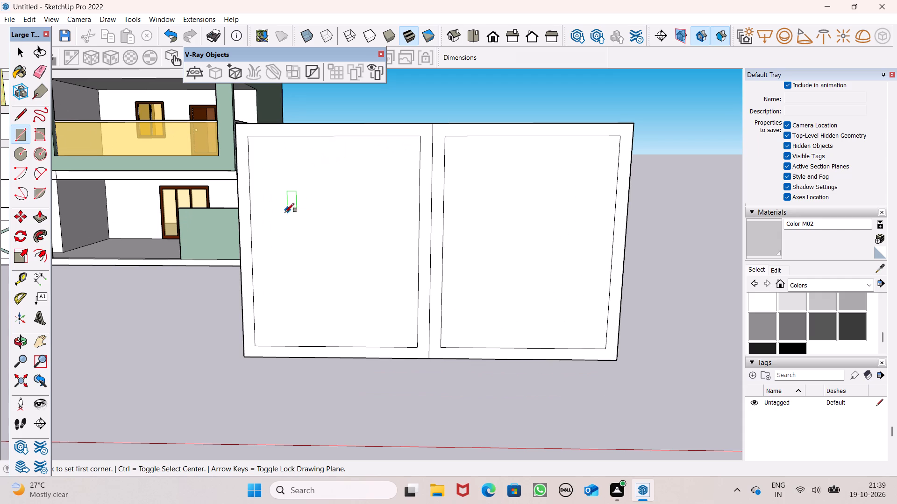
scroll(260, 240, "up", 4)
left_click(247, 229)
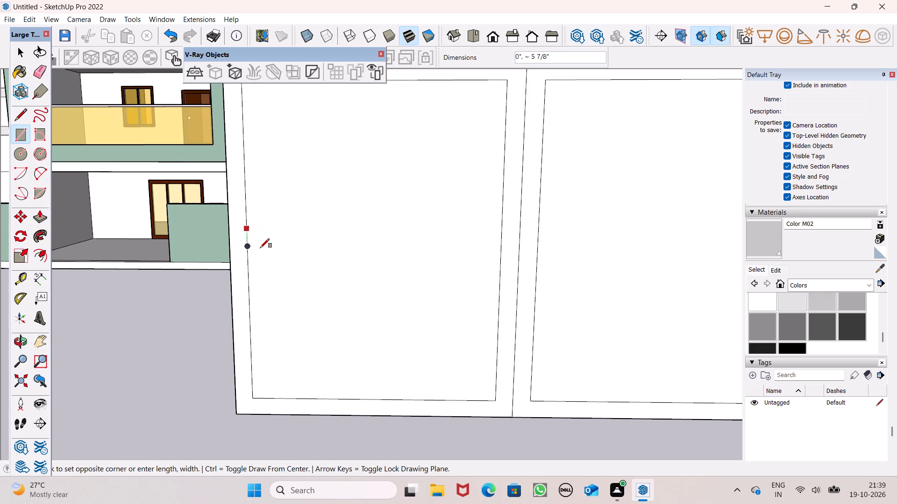
scroll(261, 247, "down", 4)
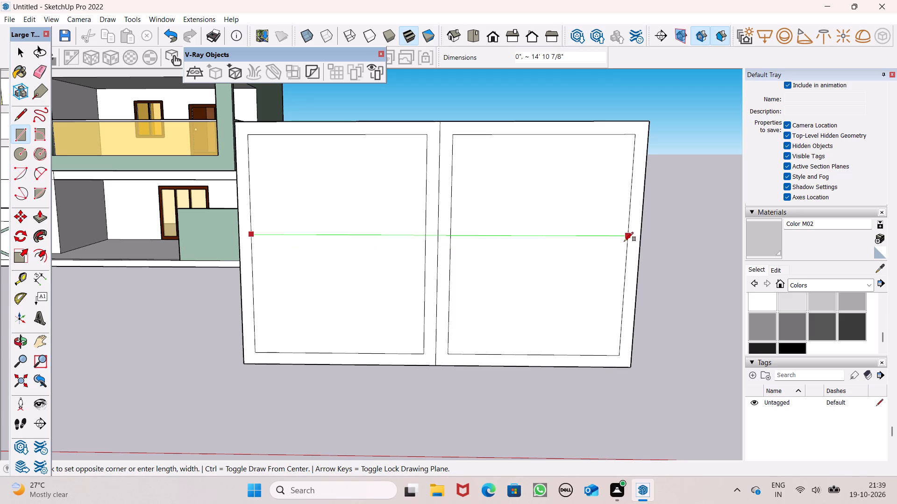
left_click(622, 245)
key("space")
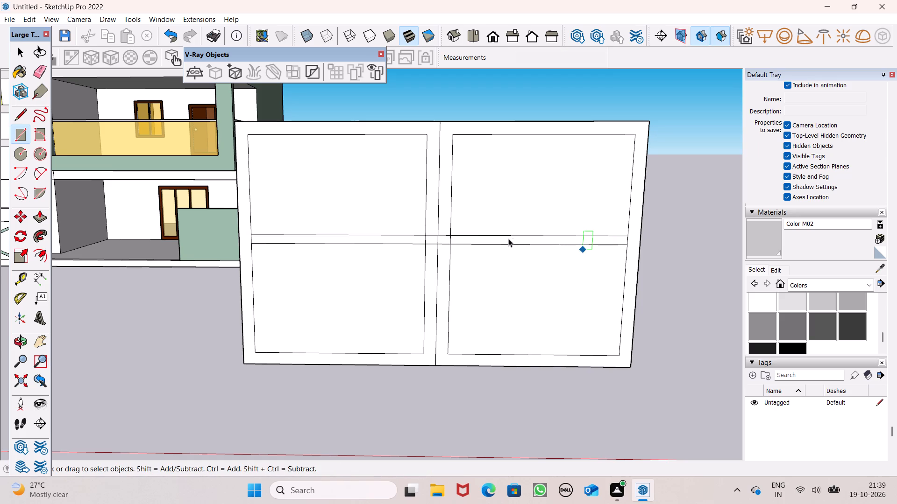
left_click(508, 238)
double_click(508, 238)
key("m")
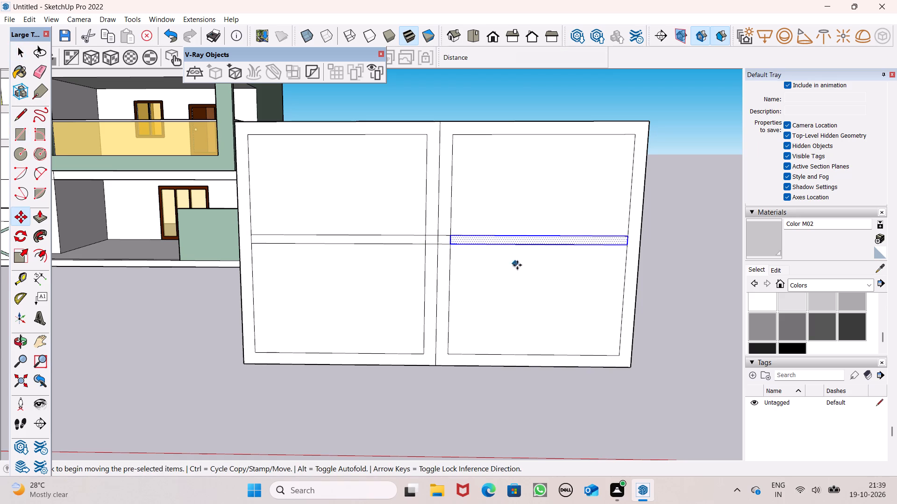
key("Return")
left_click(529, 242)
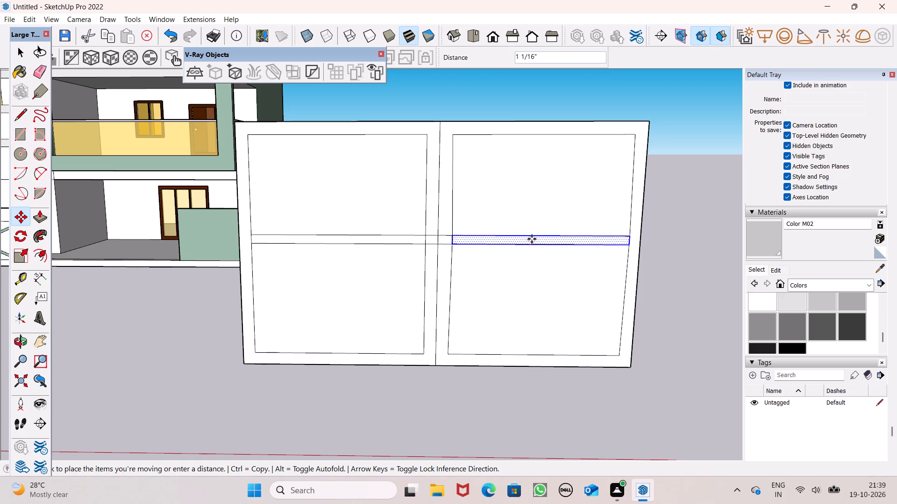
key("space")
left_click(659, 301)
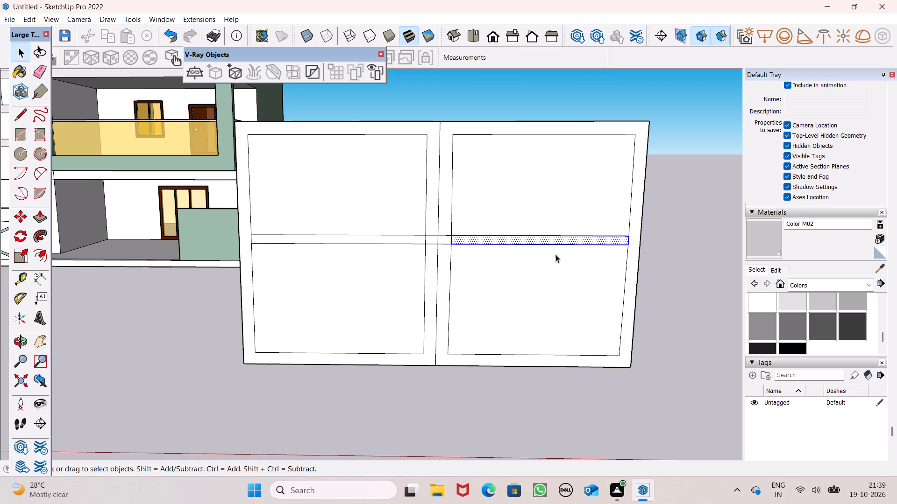
Erase the crossbar's line segments that run across the central vertical frame member between the two panels.
left_click(41, 69)
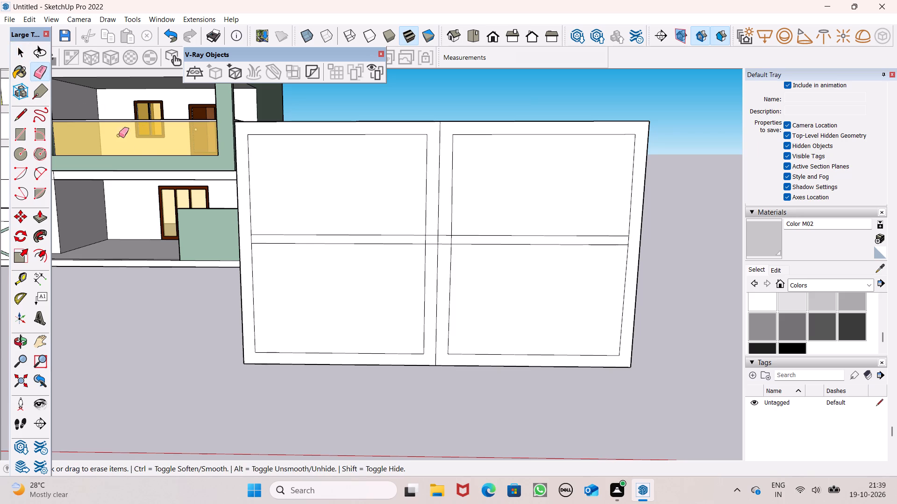
scroll(422, 260, "up", 4)
left_click_drag(434, 221, 434, 234)
left_click_drag(434, 234, 435, 240)
left_click_drag(453, 223, 458, 238)
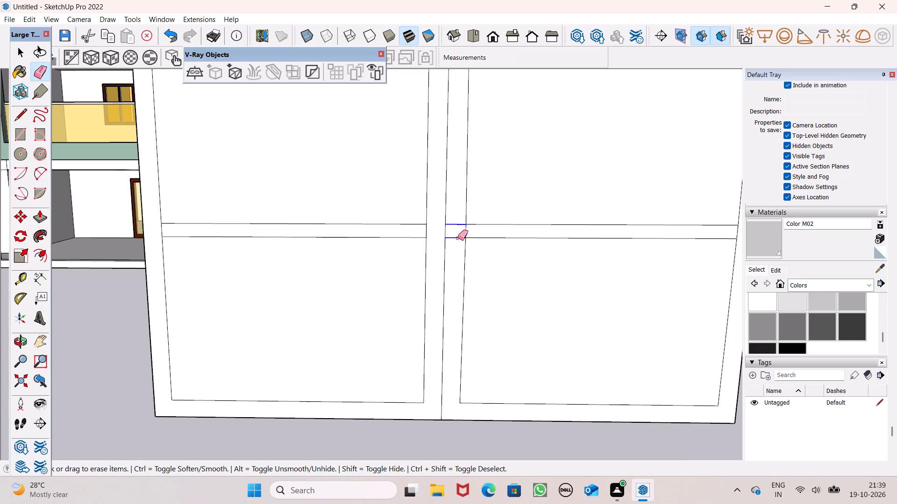
left_click_drag(458, 238, 458, 240)
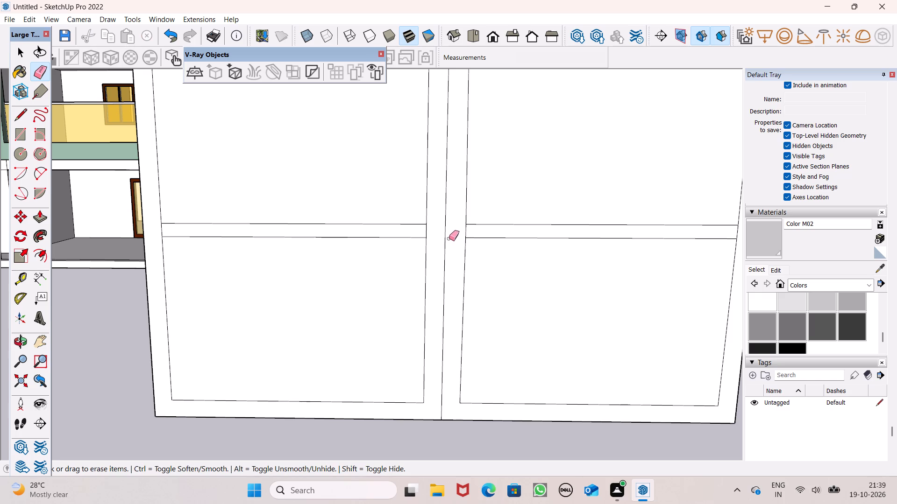
Push the four panel faces back 6" through the slab, cutting open the upper and lower openings of both halves.
scroll(434, 230, "down", 4)
middle_click_drag(437, 249, 438, 265)
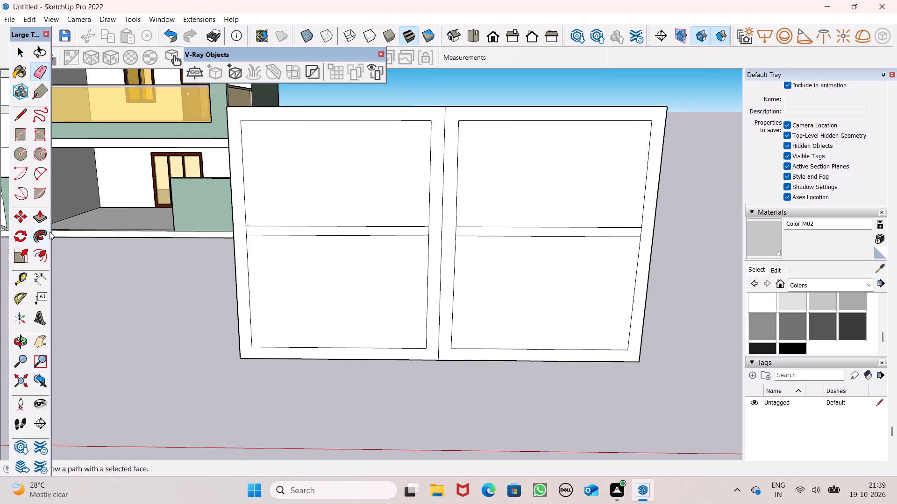
left_click(46, 216)
left_click_drag(277, 217, 307, 211)
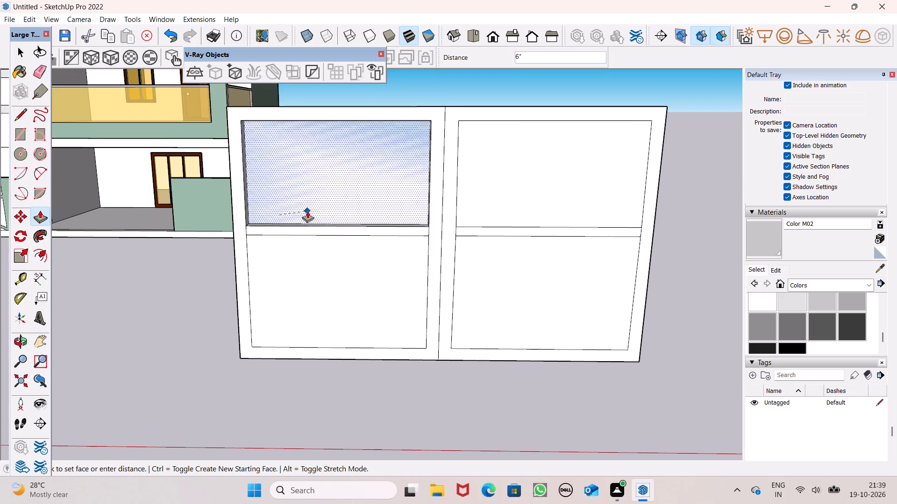
left_click_drag(307, 211, 314, 211)
left_click_drag(474, 217, 495, 201)
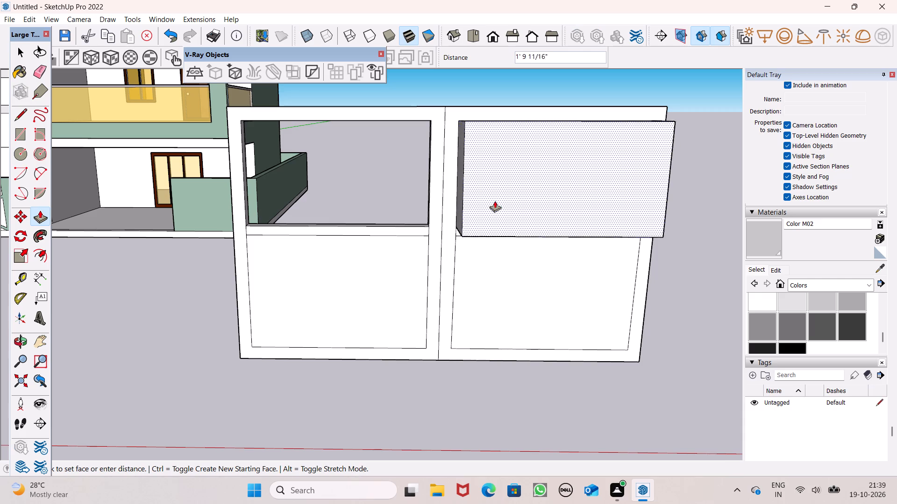
left_click_drag(495, 201, 477, 196)
left_click_drag(273, 312, 278, 308)
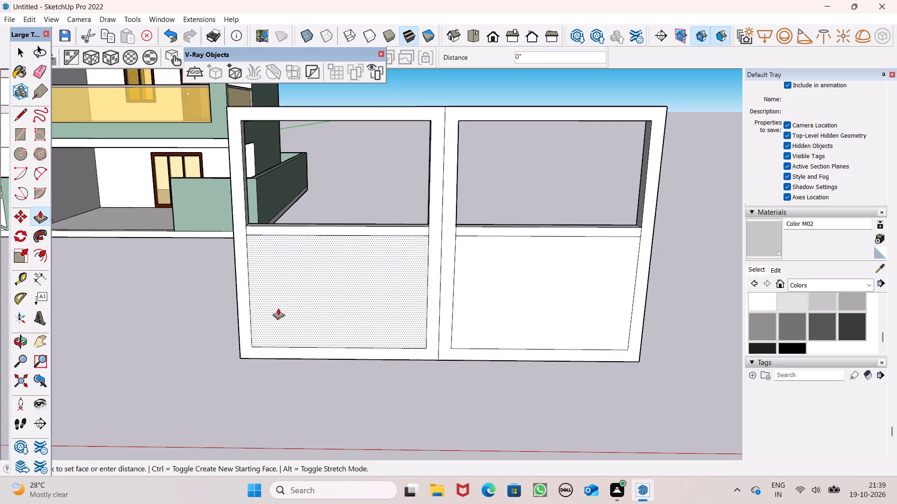
left_click_drag(278, 308, 323, 300)
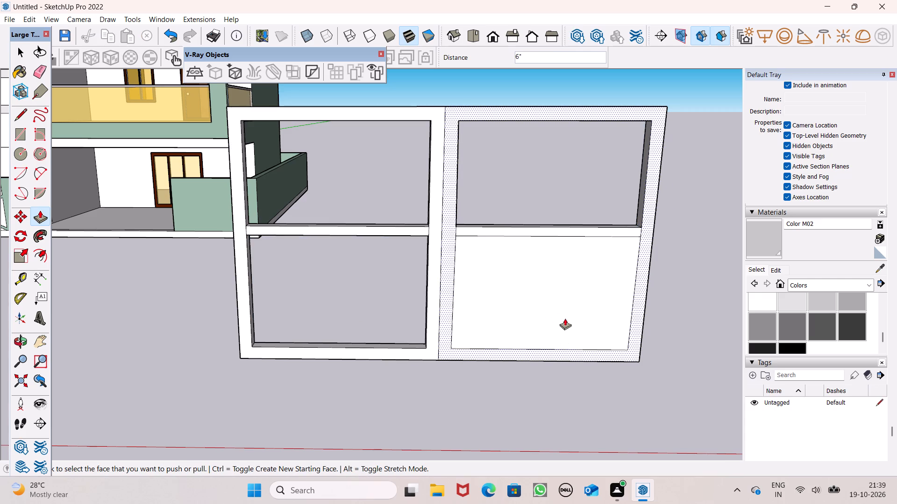
scroll(570, 327, "up", 2)
left_click_drag(544, 335, 563, 314)
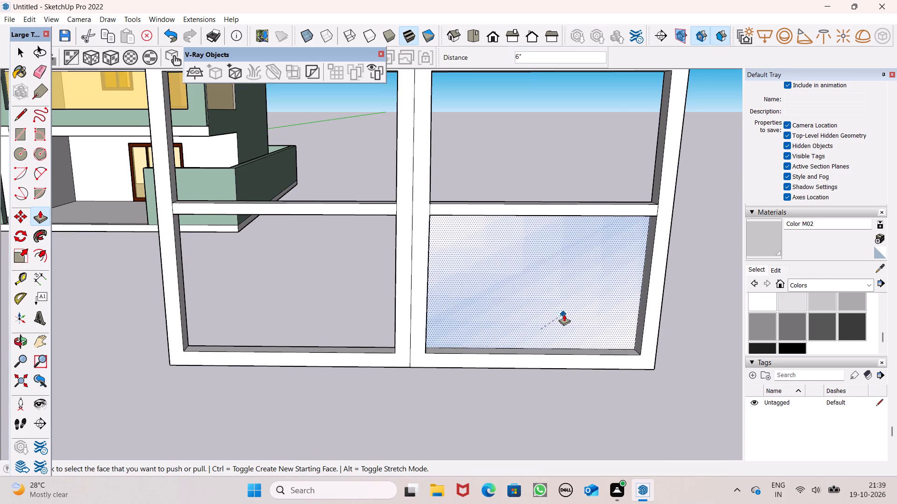
Draw a small circle on the inner side face of the frame's outer post, near the bottom of the lower opening.
scroll(548, 310, "down", 5)
scroll(540, 318, "up", 1)
middle_click_drag(519, 326, 462, 363)
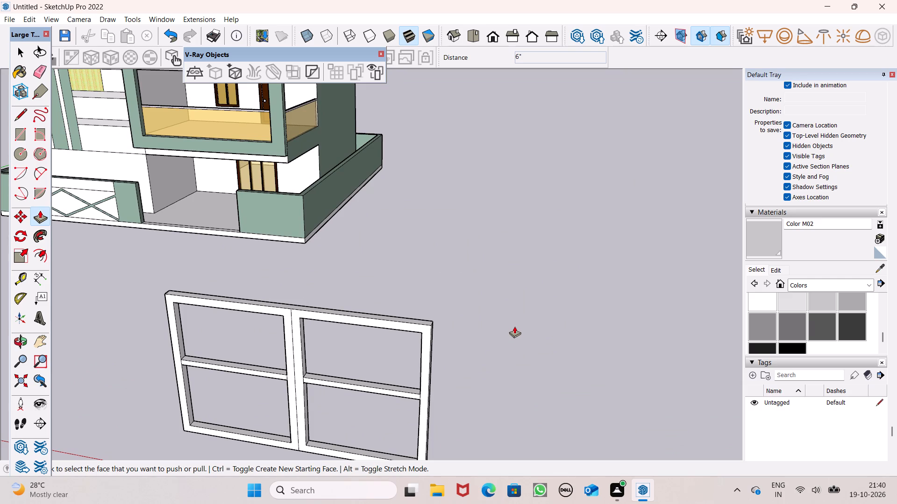
scroll(527, 317, "down", 1)
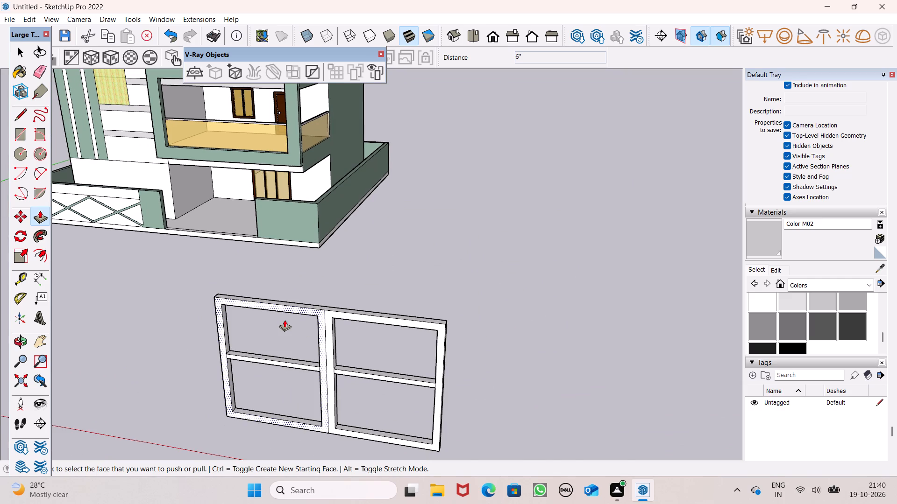
scroll(284, 319, "up", 4)
scroll(441, 303, "down", 3)
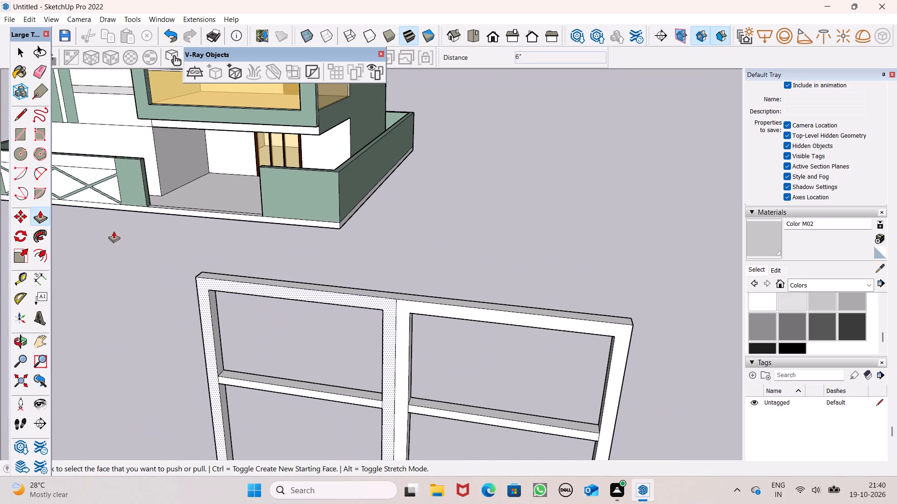
left_click(24, 151)
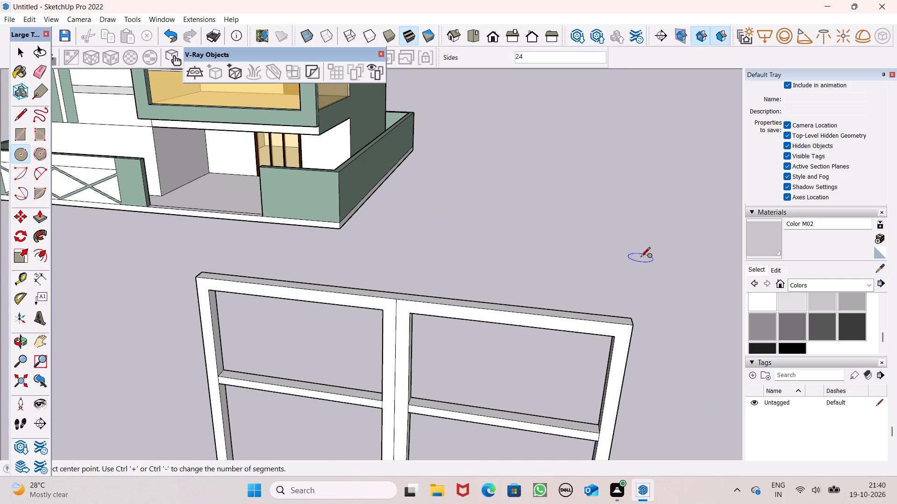
scroll(623, 221, "down", 3)
middle_click_drag(621, 254, 411, 269)
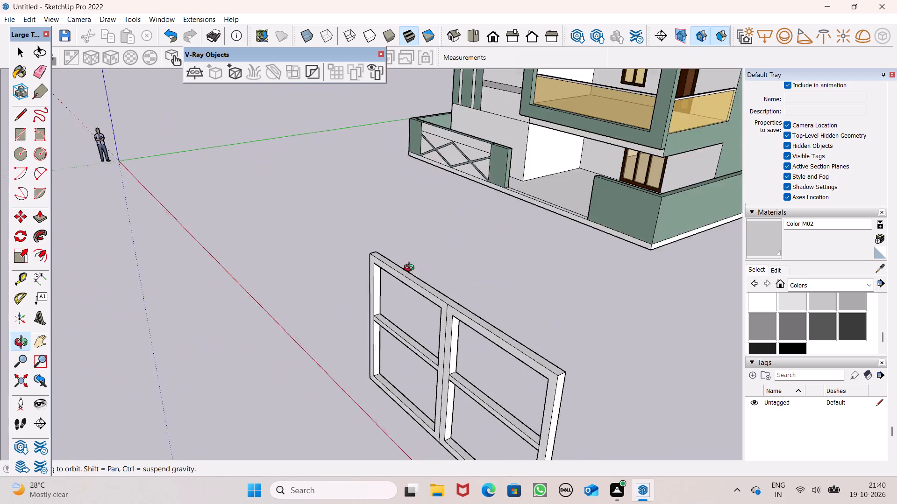
middle_click_drag(411, 269, 405, 268)
scroll(409, 269, "up", 1)
scroll(377, 303, "up", 5)
middle_click_drag(371, 301, 371, 271)
scroll(364, 281, "down", 5)
scroll(356, 272, "up", 2)
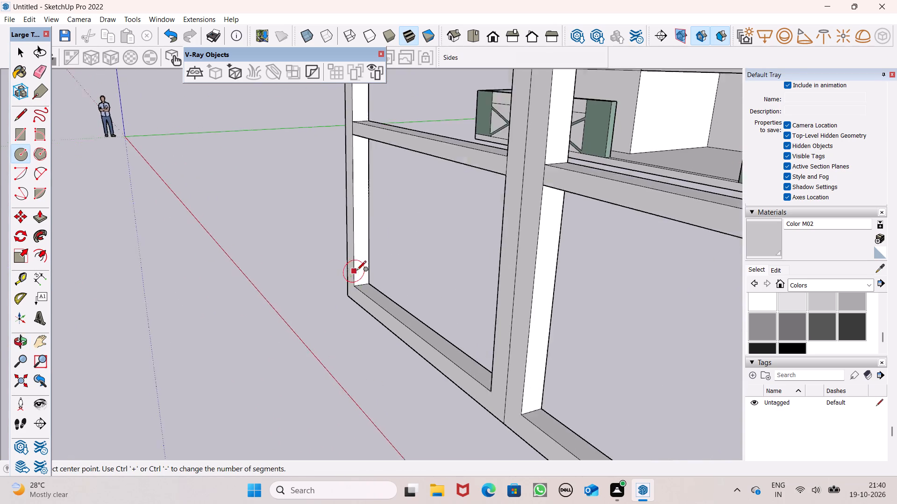
scroll(356, 271, "up", 11)
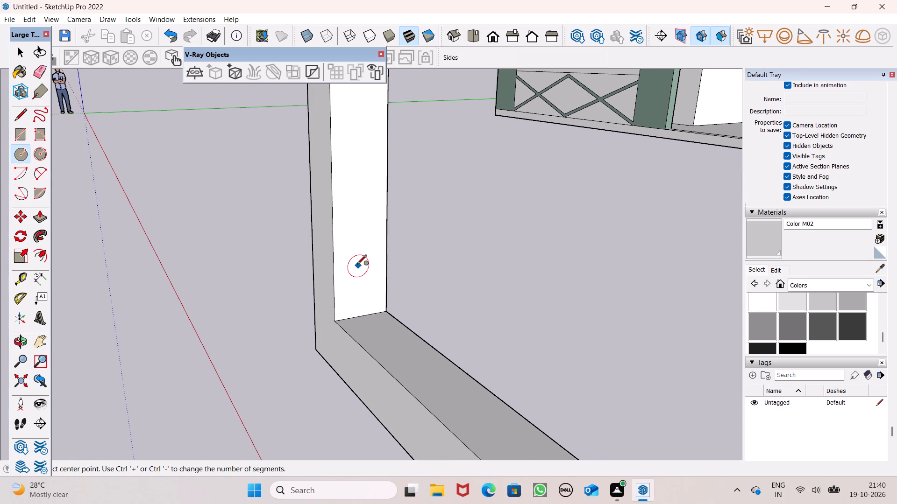
left_click_drag(357, 265, 365, 273)
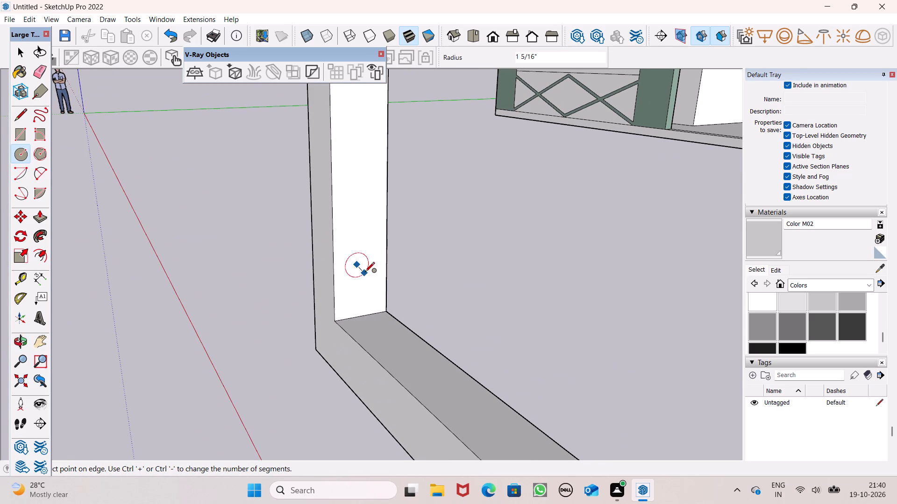
left_click_drag(365, 273, 365, 268)
middle_click_drag(416, 293, 363, 289)
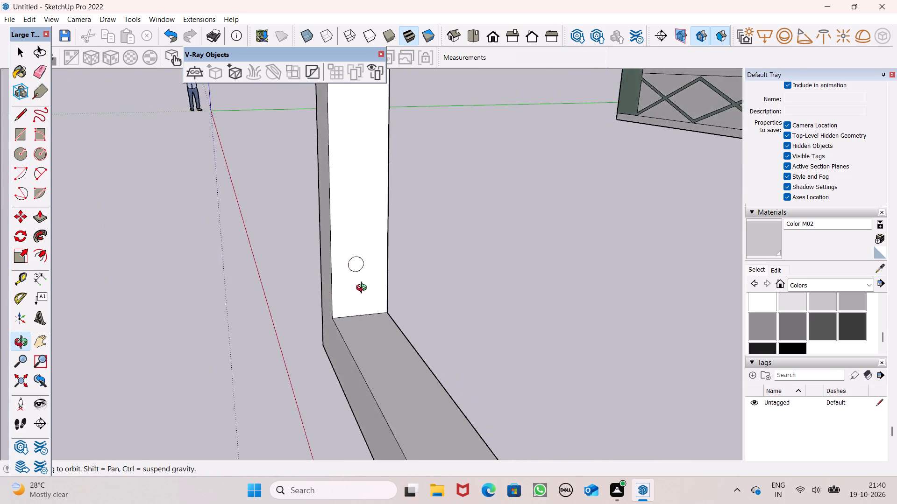
middle_click_drag(363, 289, 339, 286)
Move the circle about 13/16" down the post face, closer to the bottom rail.
key("space")
double_click(358, 263)
middle_click_drag(425, 287, 422, 290)
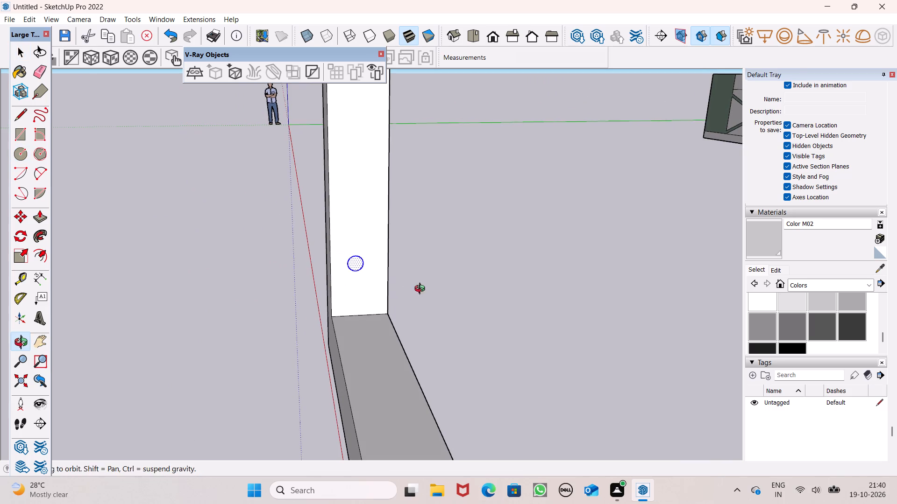
middle_click_drag(422, 290, 411, 291)
key("m")
key("Return")
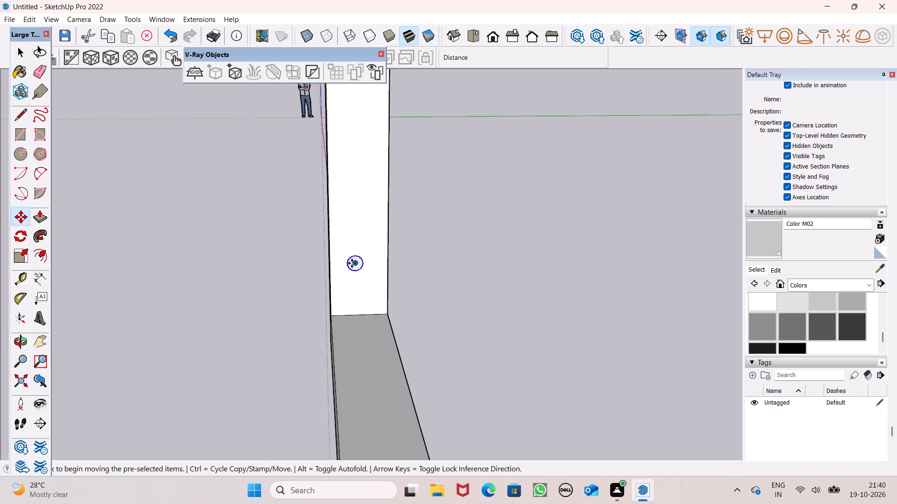
left_click_drag(354, 263, 358, 271)
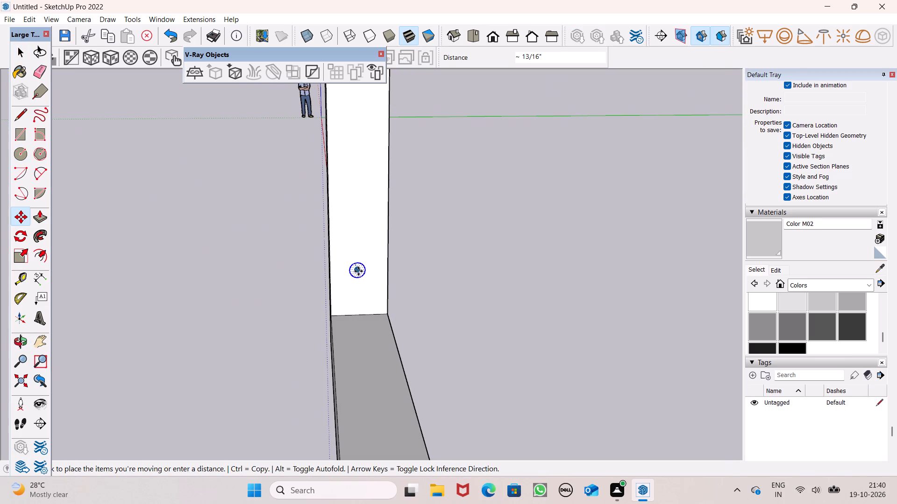
left_click_drag(358, 271, 358, 272)
left_click(419, 281)
key("space")
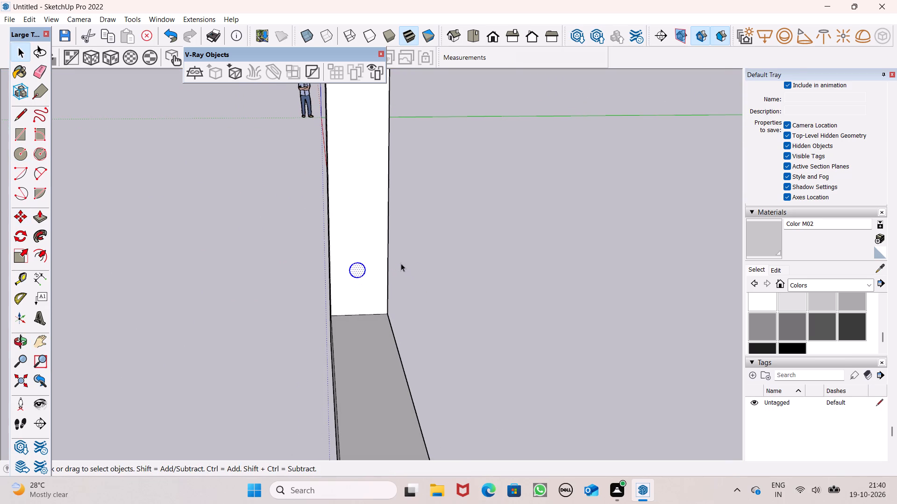
left_click(417, 268)
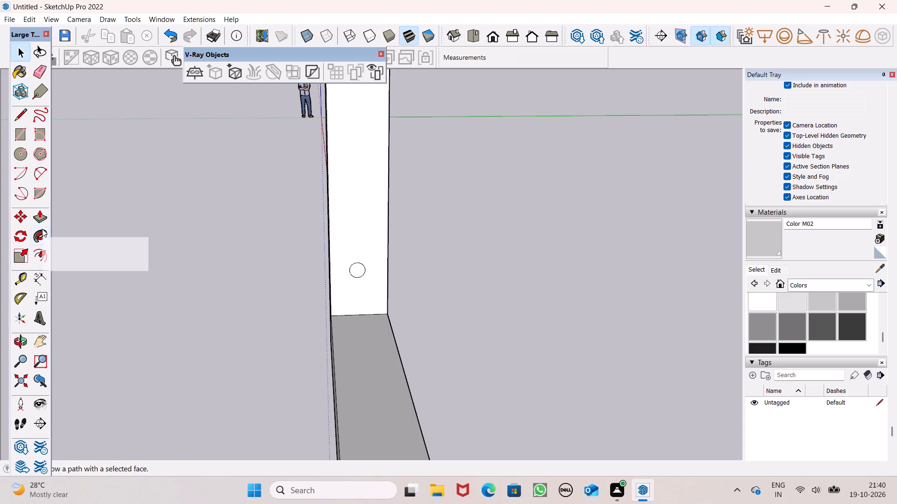
Nudge the circle about 3/8" across and slightly down to position it between the post's side edges.
scroll(363, 271, "up", 4)
double_click(349, 271)
key("m")
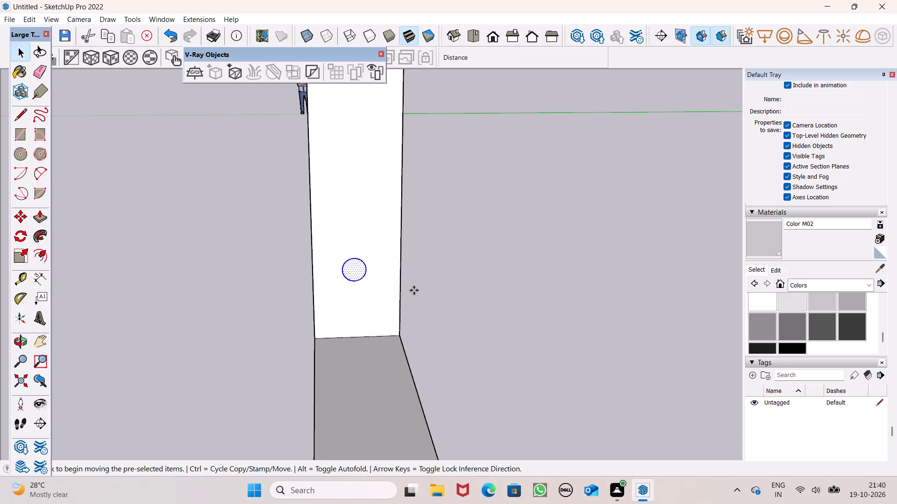
key("Return")
left_click_drag(359, 277, 365, 277)
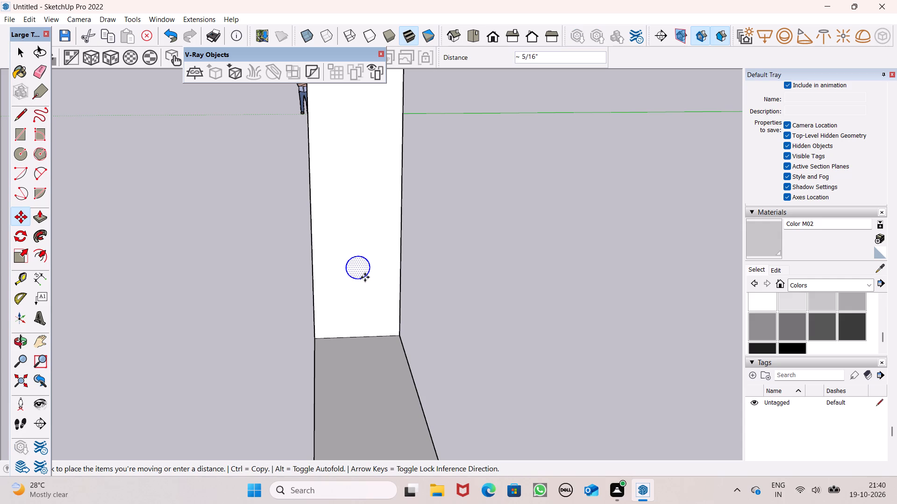
left_click_drag(365, 277, 366, 280)
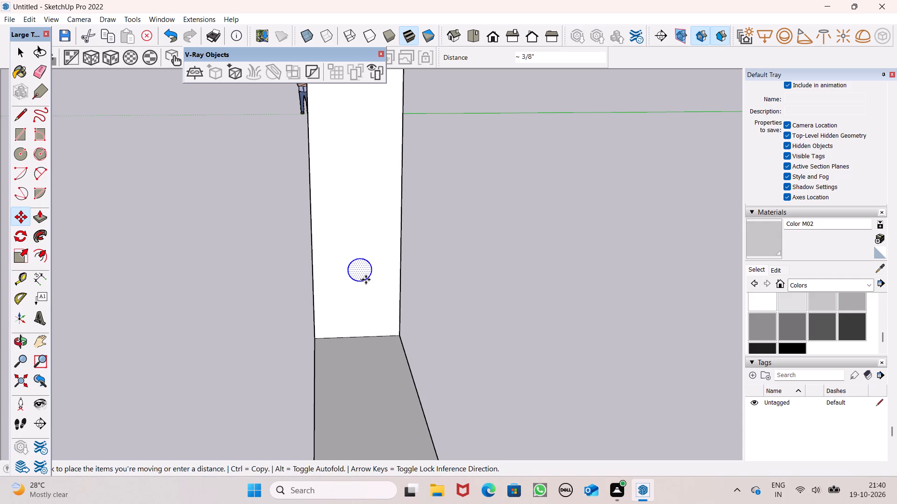
left_click_drag(366, 280, 365, 282)
key("space")
left_click(483, 295)
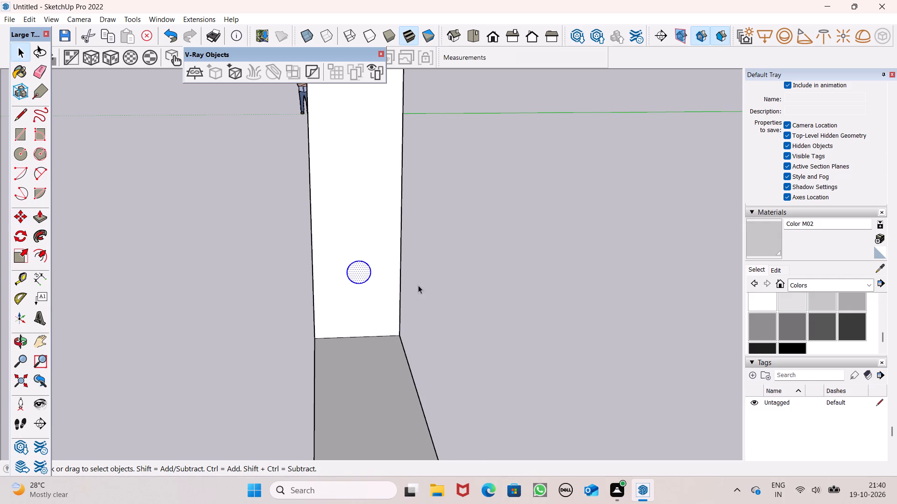
Shift the circle back about 1/4" across the post face to centre it between the side edges.
scroll(410, 290, "down", 4)
scroll(392, 287, "up", 5)
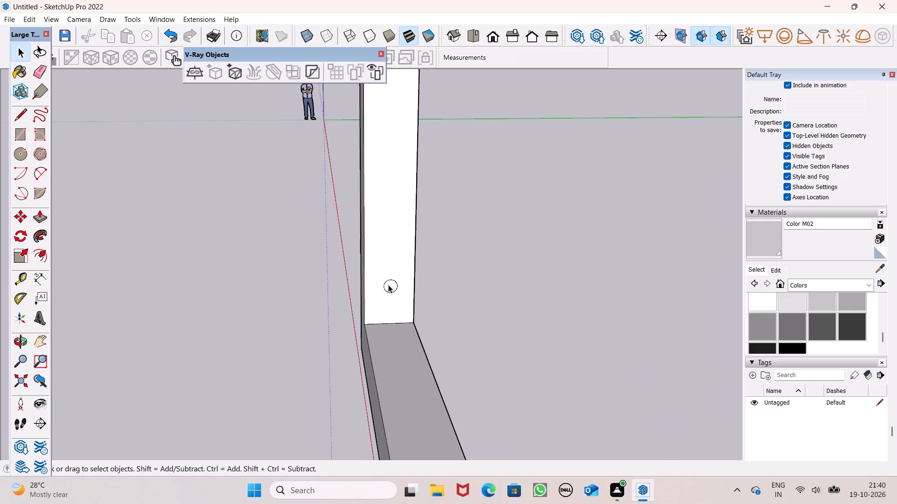
double_click(388, 285)
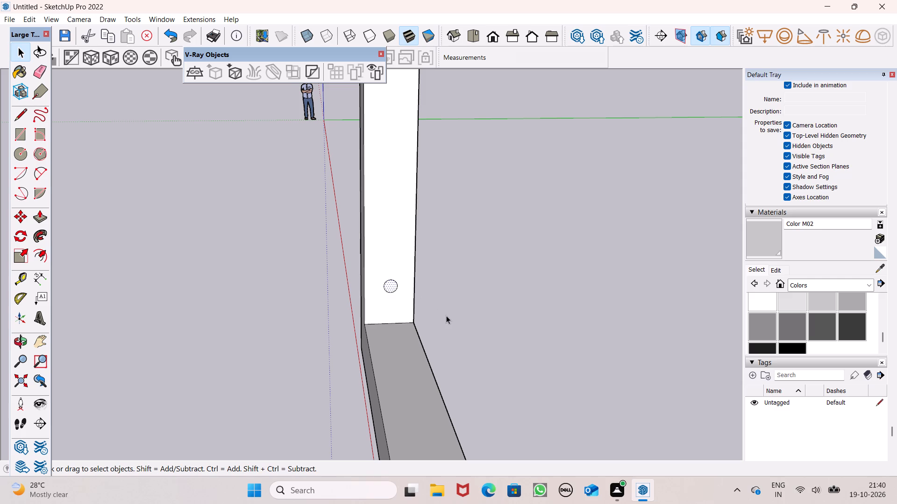
left_click(474, 294)
scroll(422, 278, "up", 5)
scroll(384, 285, "down", 4)
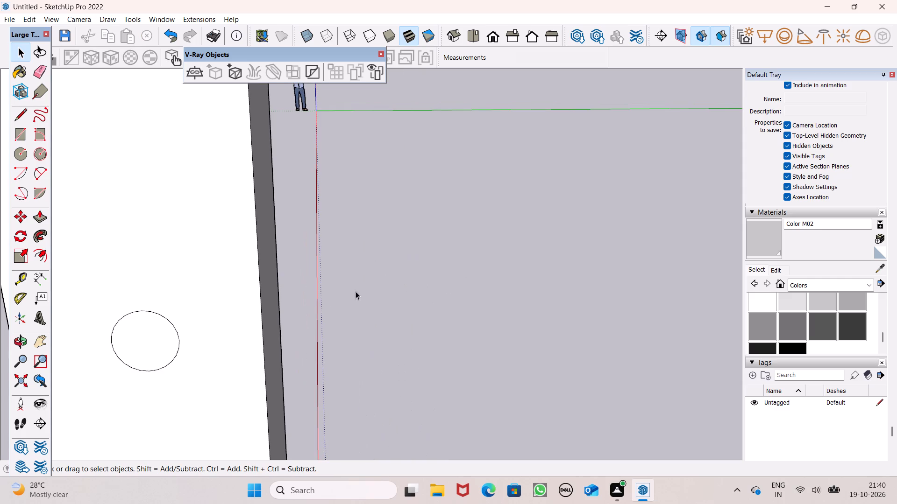
double_click(283, 314)
scroll(439, 312, "down", 2)
key("m")
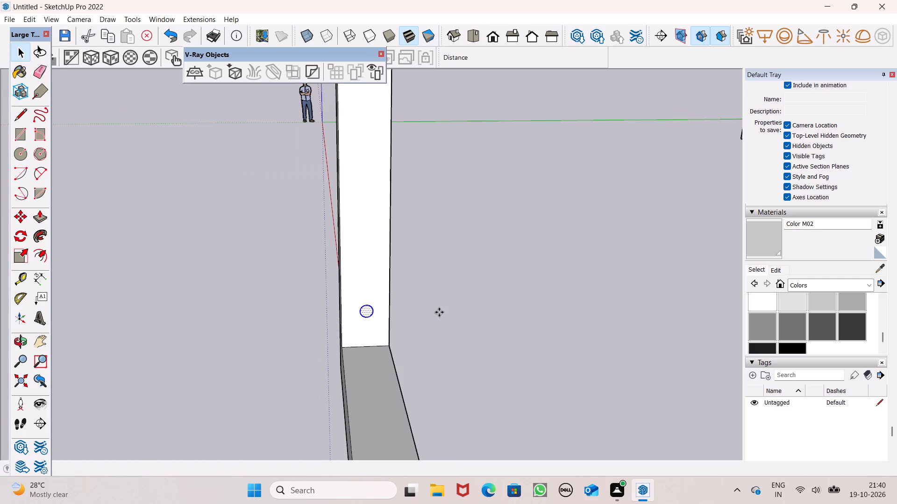
key("Return")
scroll(439, 313, "up", 2)
left_click_drag(269, 313, 269, 312)
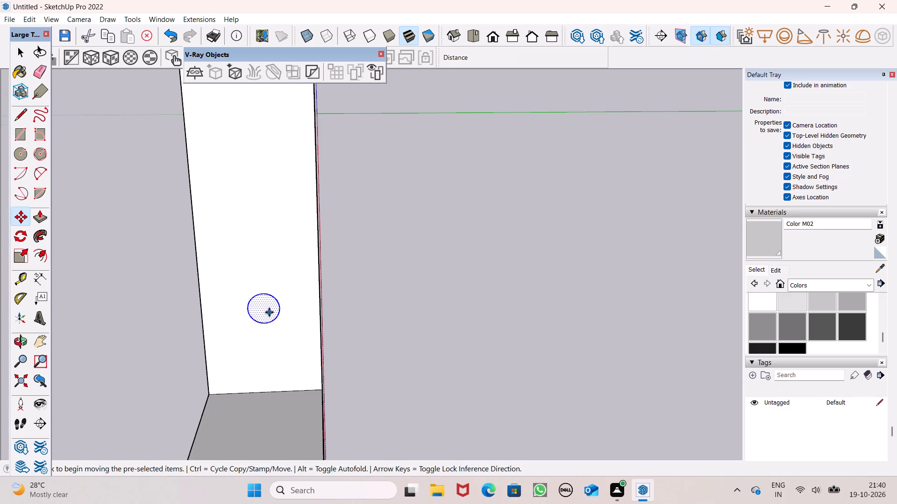
left_click_drag(269, 312, 265, 311)
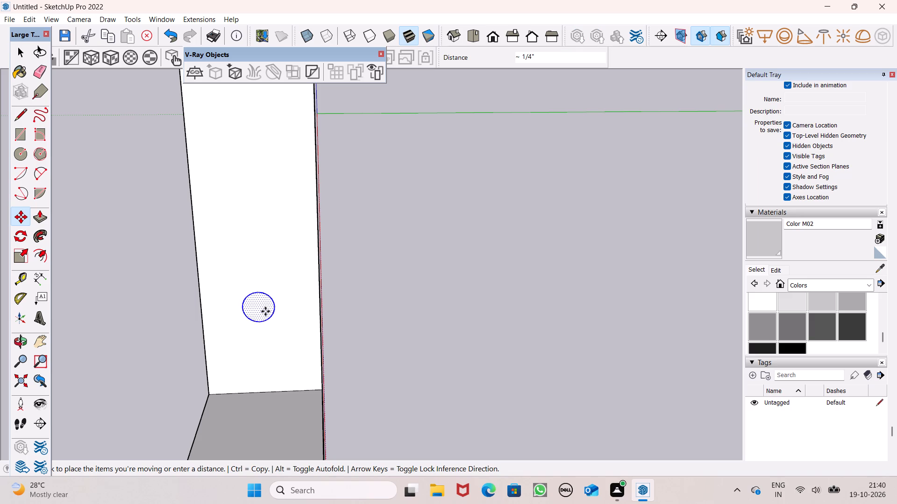
left_click_drag(265, 311, 264, 313)
key("space")
left_click(403, 322)
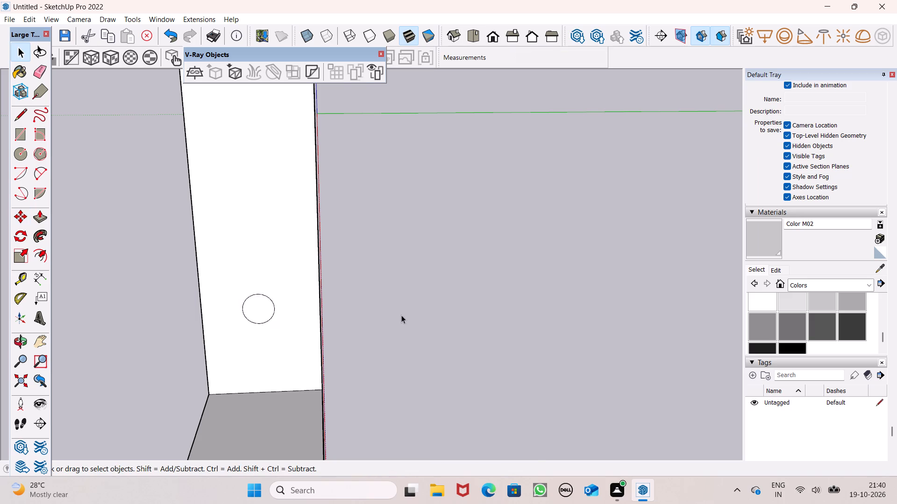
Copy the circle 4 1/16" straight up the post face and repeat the copy as a *28 array.
scroll(399, 329, "down", 5)
middle_click_drag(392, 322, 403, 308)
scroll(362, 346, "up", 2)
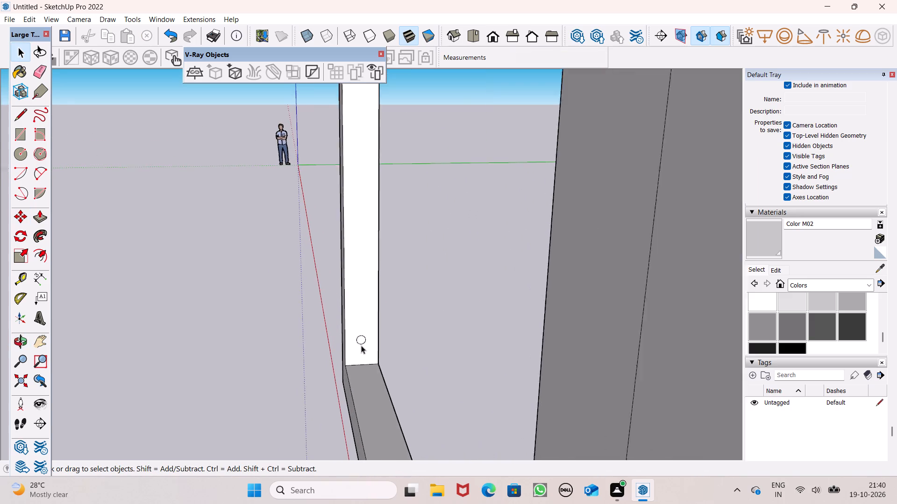
scroll(361, 345, "up", 2)
double_click(361, 337)
key("m")
key("Return")
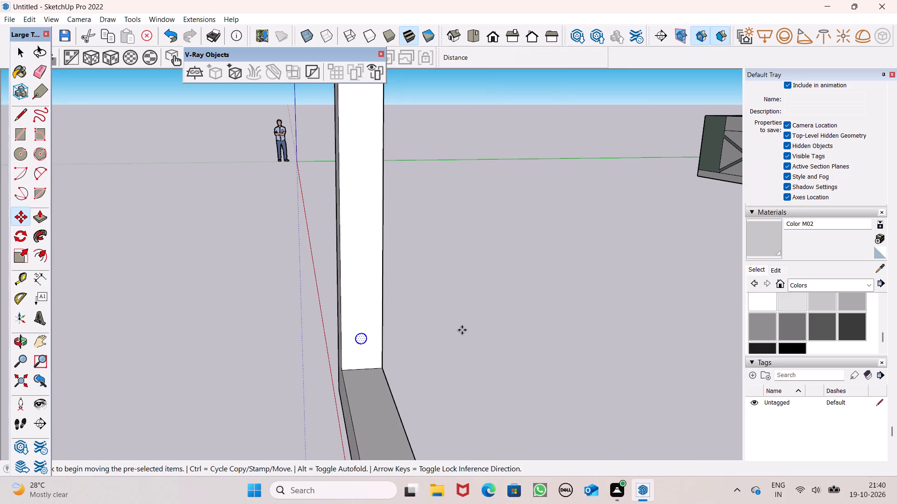
left_click_drag(367, 334, 370, 313)
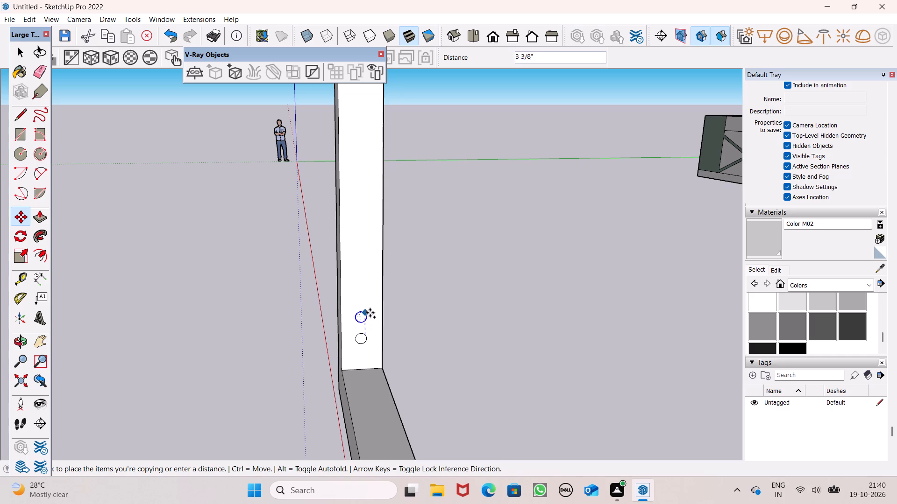
left_click_drag(370, 313, 369, 308)
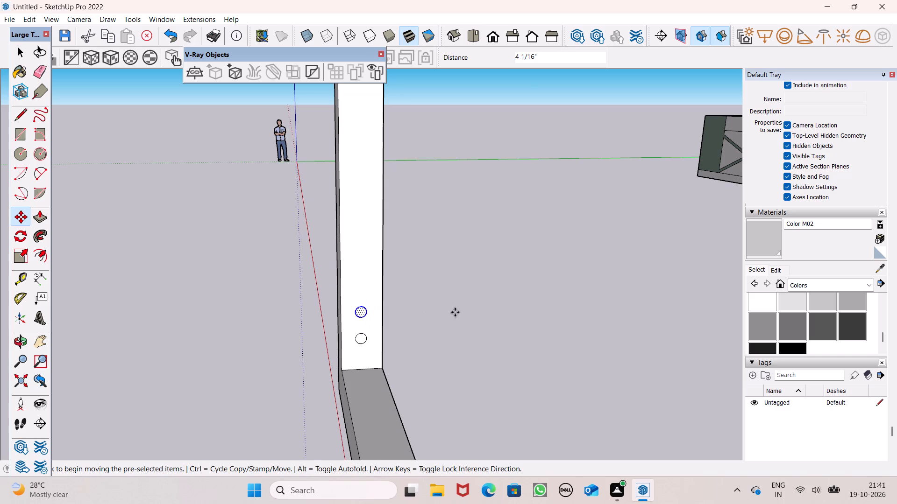
key("shift+asterisk")
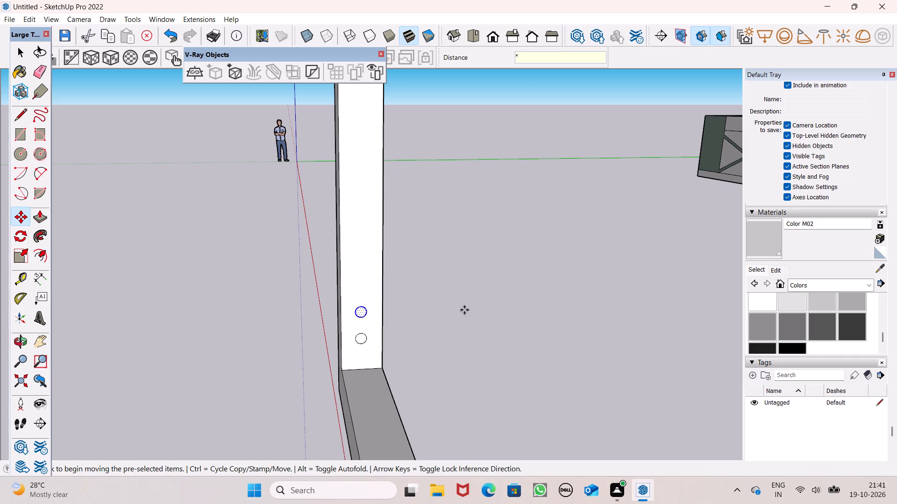
key("2")
key("8")
key("Return")
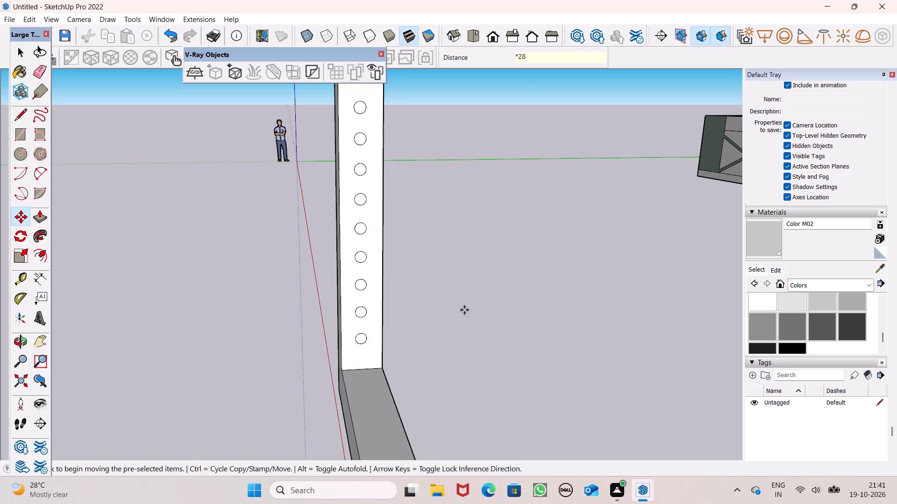
Delete the two surplus circles floating above the top rail of the frame.
scroll(429, 378, "down", 10)
middle_click_drag(414, 370, 438, 332)
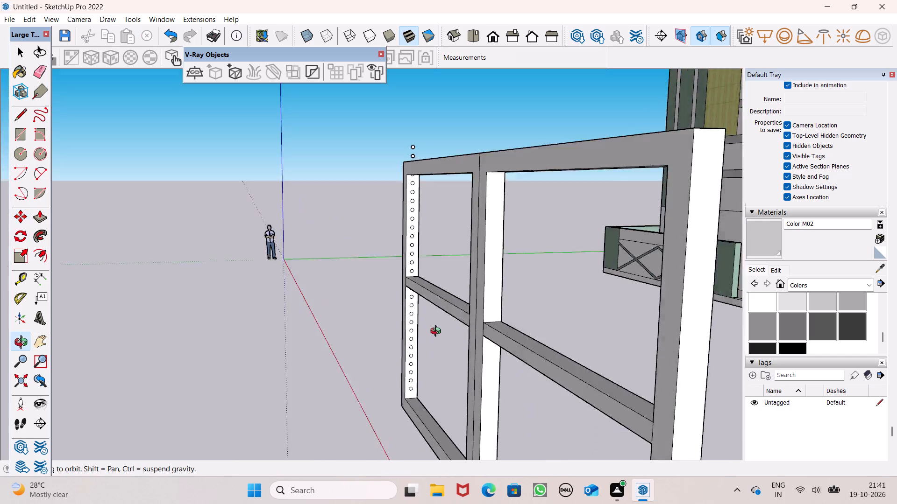
middle_click_drag(438, 332, 440, 325)
key("space")
scroll(428, 125, "up", 5)
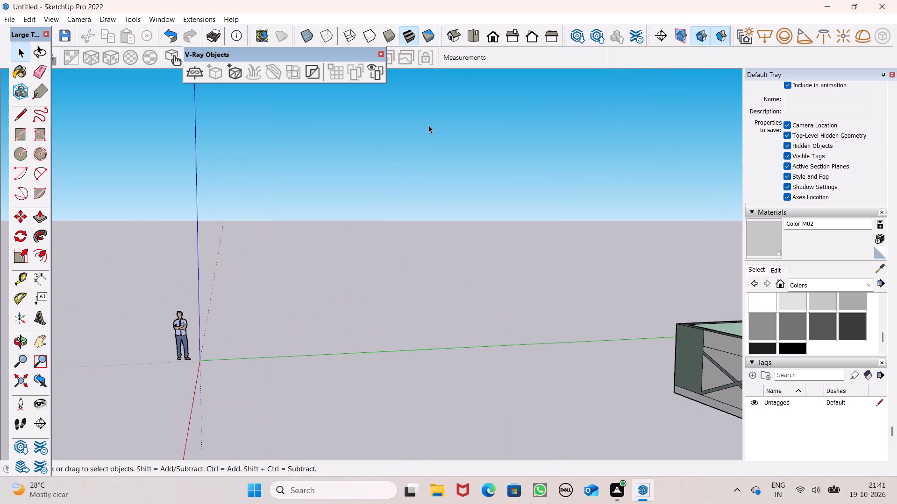
scroll(415, 147, "down", 3)
middle_click_drag(407, 191, 407, 200)
scroll(390, 217, "up", 3)
scroll(325, 227, "down", 2)
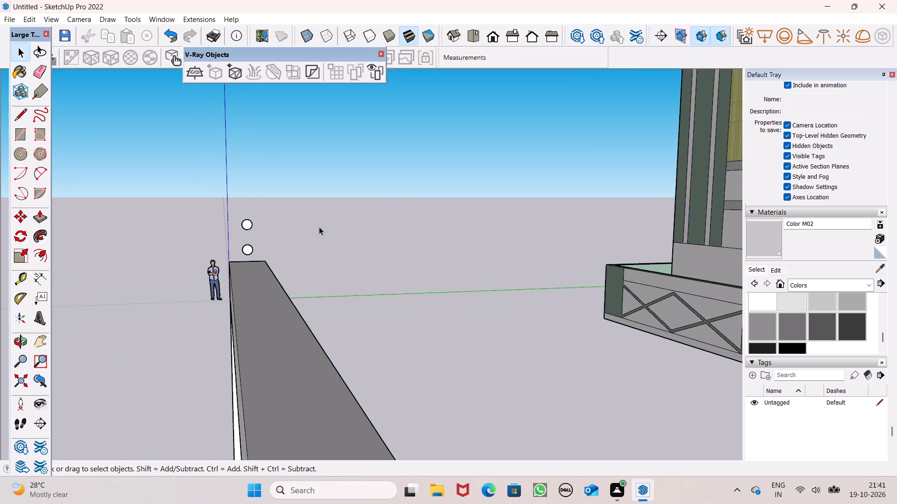
scroll(245, 221, "up", 1)
double_click(245, 221)
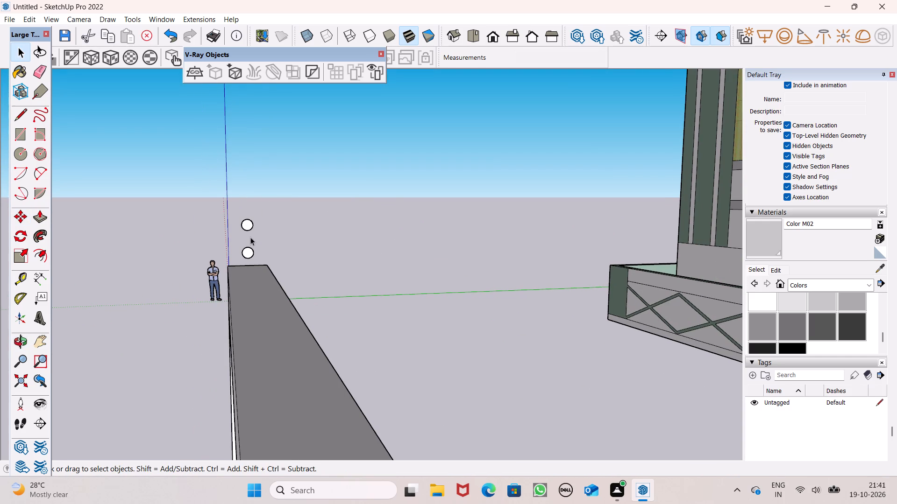
key("Delete")
double_click(249, 251)
key("Delete")
Erase the cut-off circle at the very top of the inner post face, keeping the edge between post and top rail.
scroll(285, 212, "down", 3)
middle_click_drag(284, 264, 298, 222)
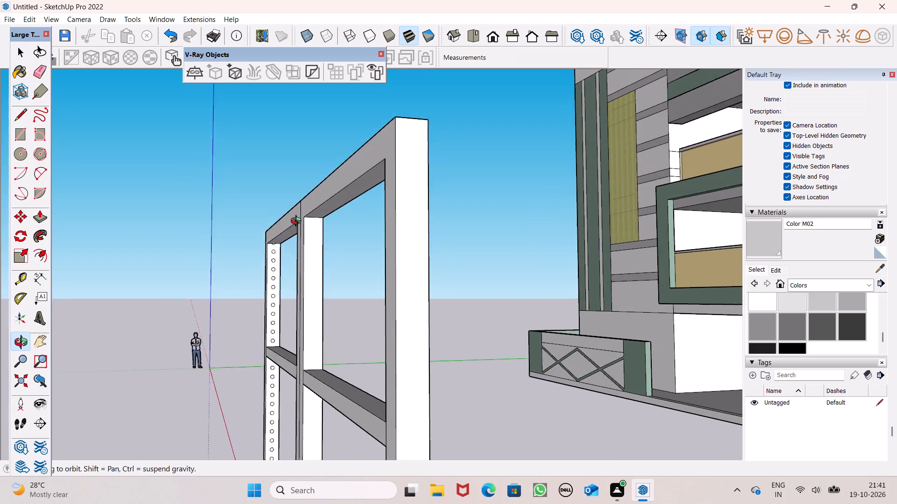
middle_click_drag(298, 222, 299, 219)
scroll(267, 240, "up", 6)
left_click(41, 78)
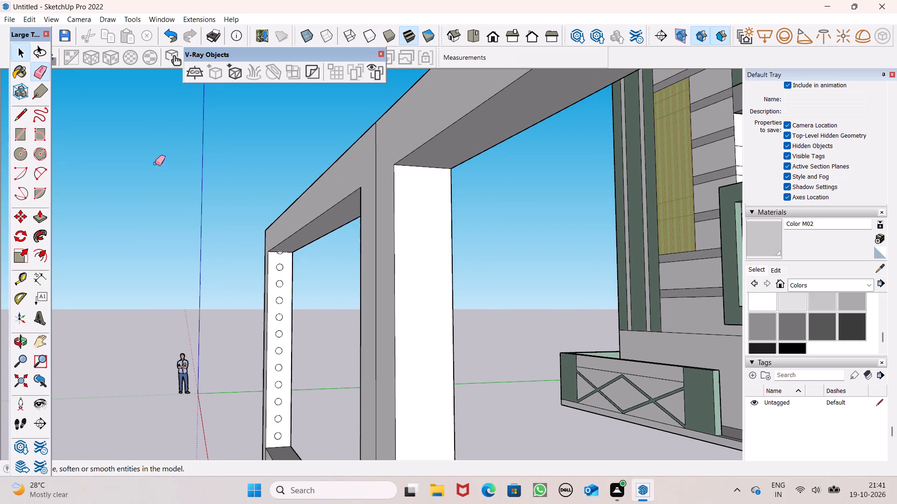
scroll(289, 254, "up", 6)
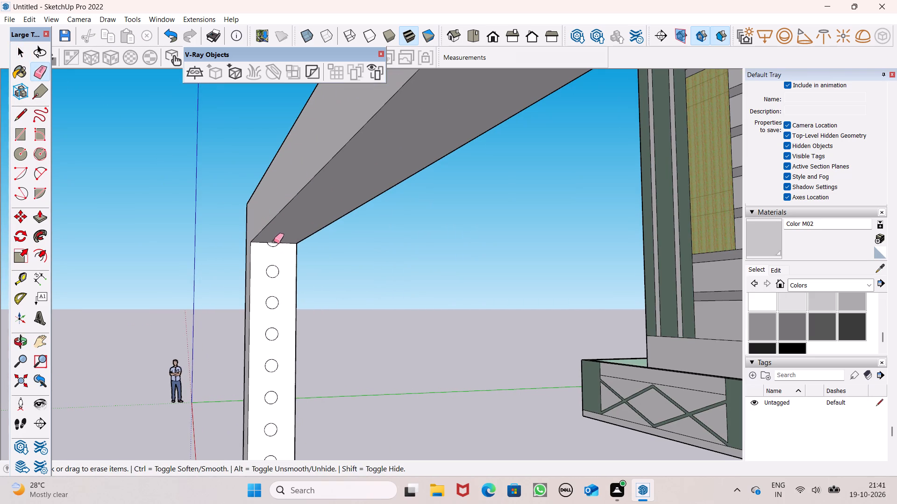
left_click(273, 242)
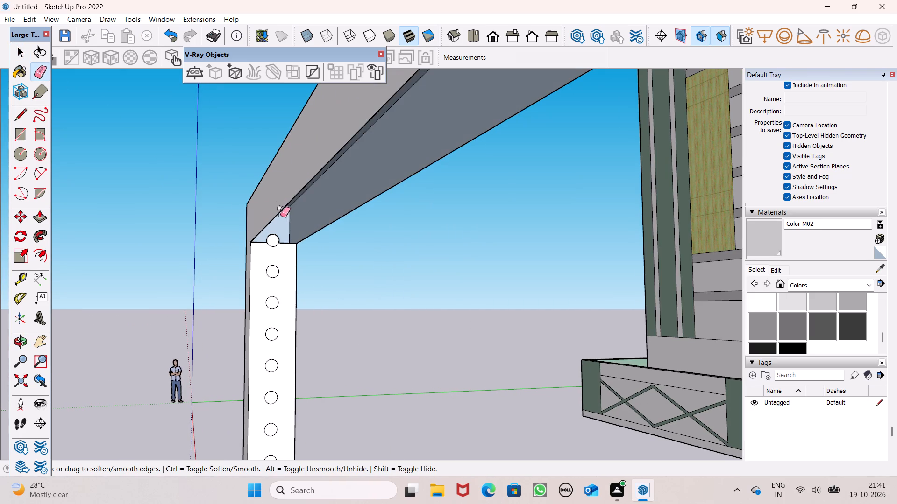
left_click_drag(276, 234, 272, 243)
key("ctrl+z")
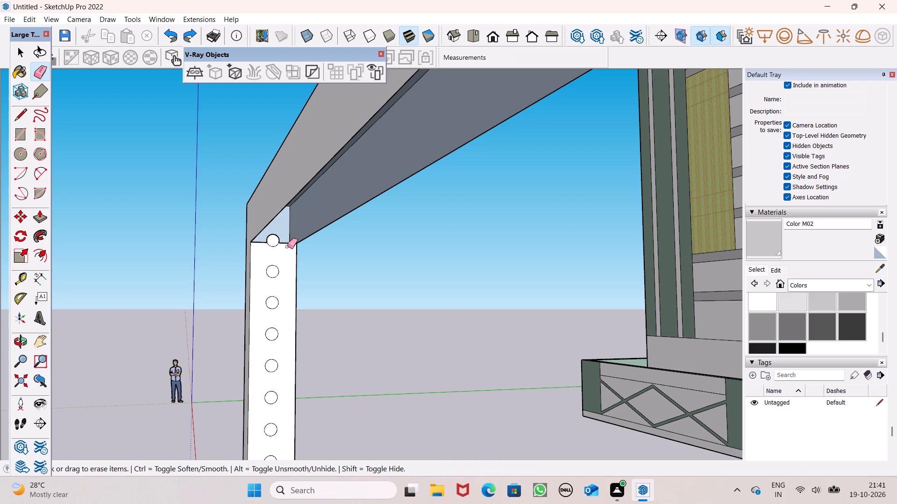
key("ctrl+z")
scroll(258, 250, "up", 6)
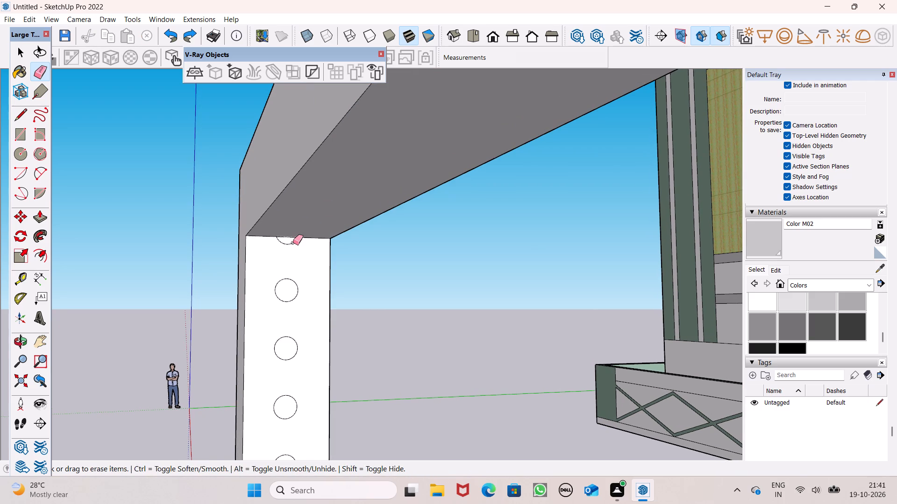
left_click_drag(293, 243, 286, 247)
Examine the remaining circles along the full height of the inner post face, above and below the middle rail.
scroll(356, 220, "down", 5)
scroll(374, 156, "down", 12)
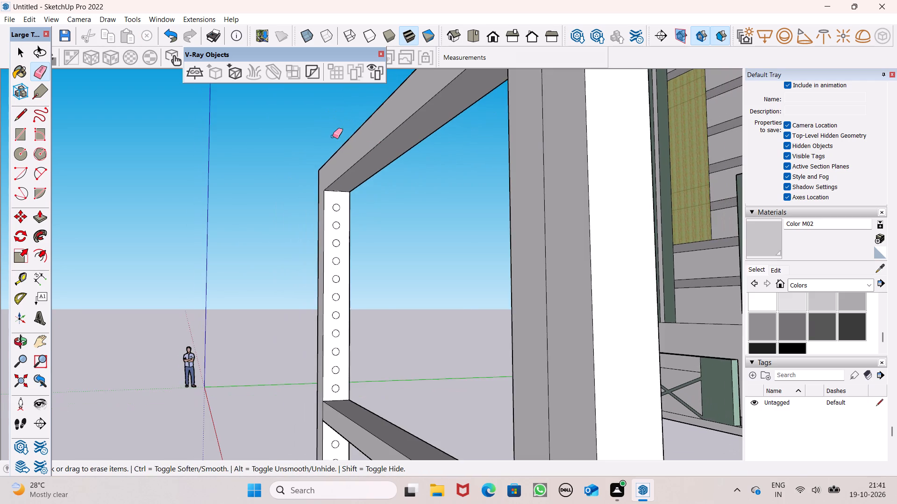
scroll(331, 136, "down", 6)
scroll(340, 227, "up", 6)
scroll(318, 181, "up", 3)
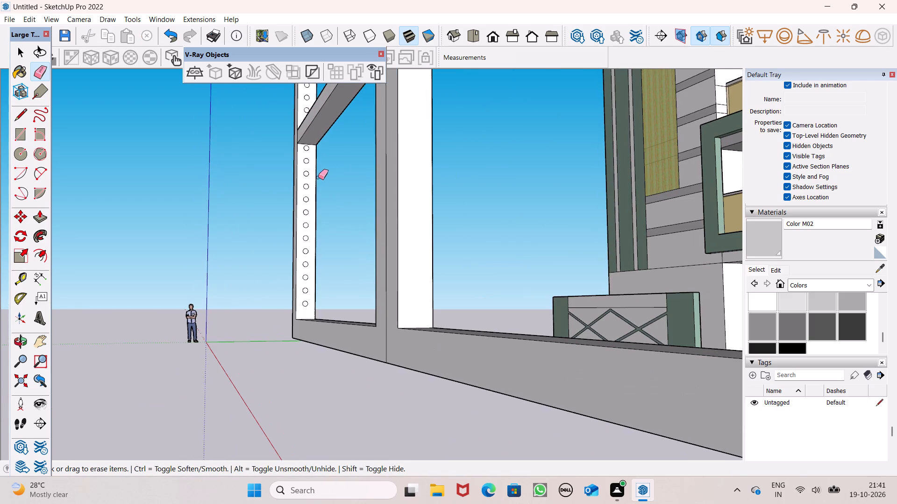
scroll(322, 174, "down", 1)
middle_click_drag(313, 213, 305, 251)
scroll(317, 194, "down", 4)
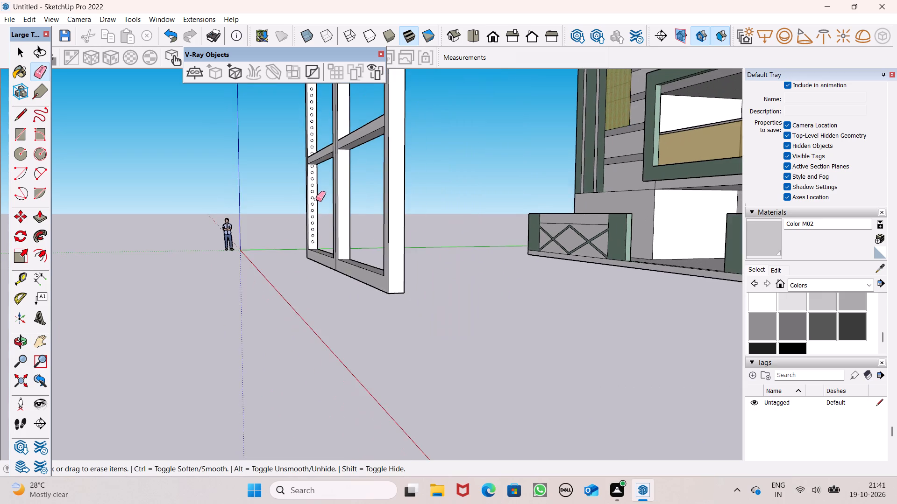
scroll(316, 199, "down", 6)
scroll(329, 163, "down", 5)
scroll(299, 136, "up", 6)
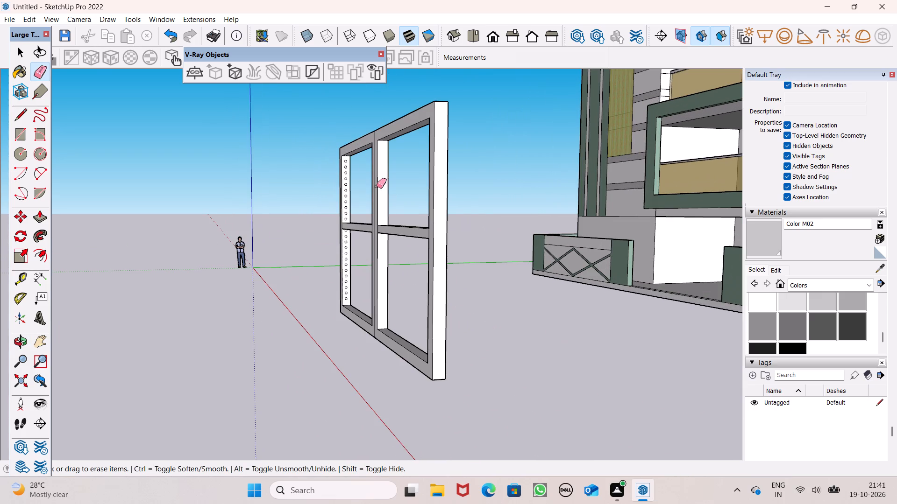
Push/Pull the top three circles through the middle post into the second bay, about 10' 9", 12' 1" and 11' 7" long.
left_click(46, 217)
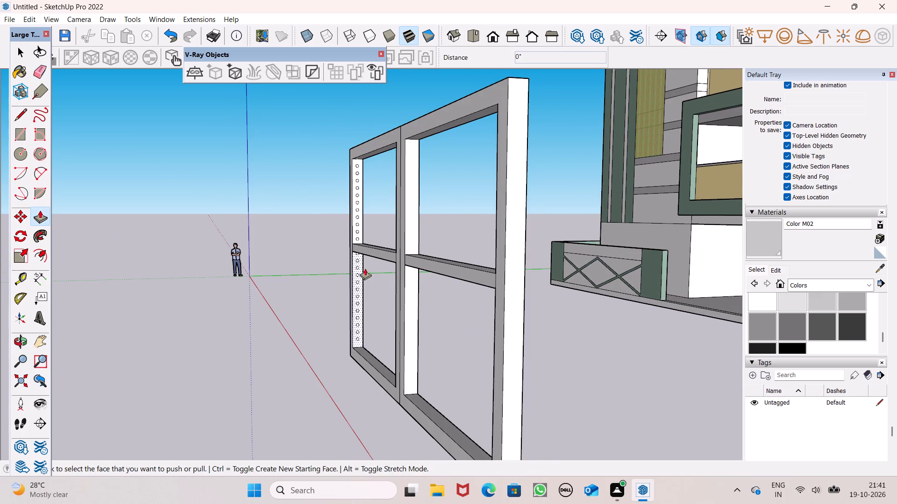
middle_click_drag(364, 270, 365, 303)
scroll(373, 196, "up", 5)
scroll(346, 176, "down", 4)
middle_click_drag(352, 194, 377, 217)
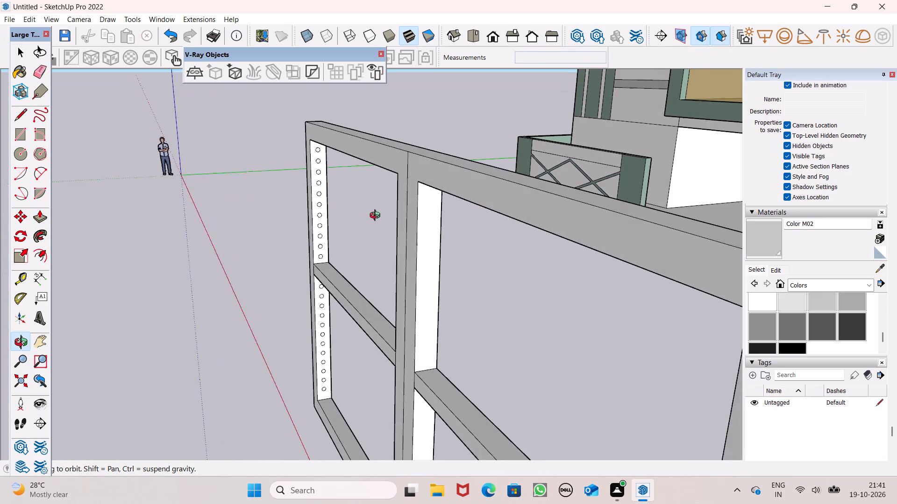
middle_click_drag(377, 217, 381, 216)
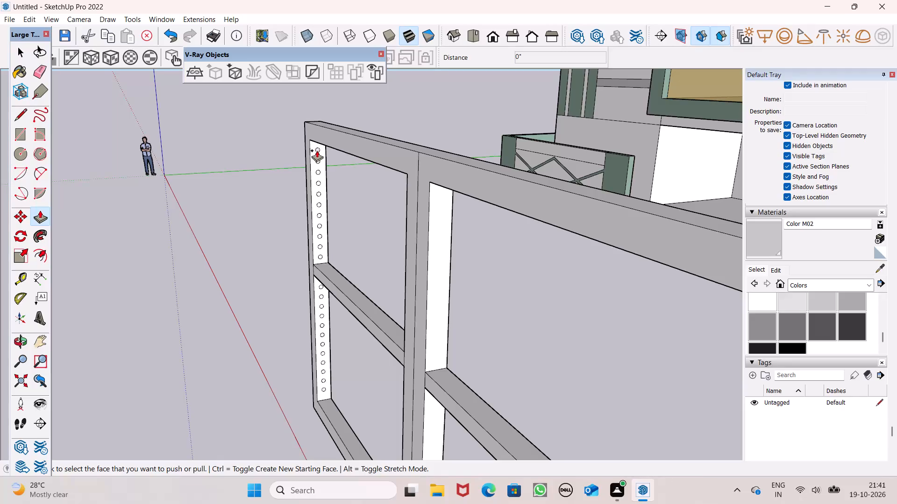
left_click_drag(317, 150, 513, 262)
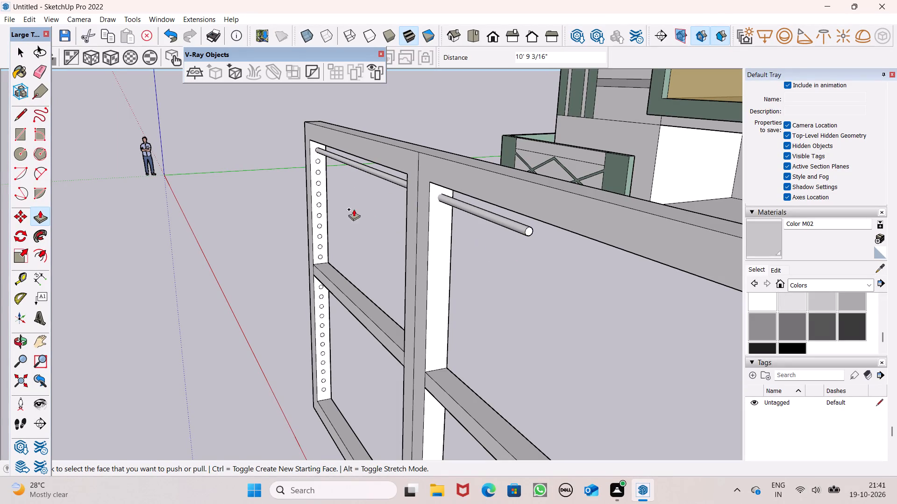
left_click_drag(317, 161, 413, 237)
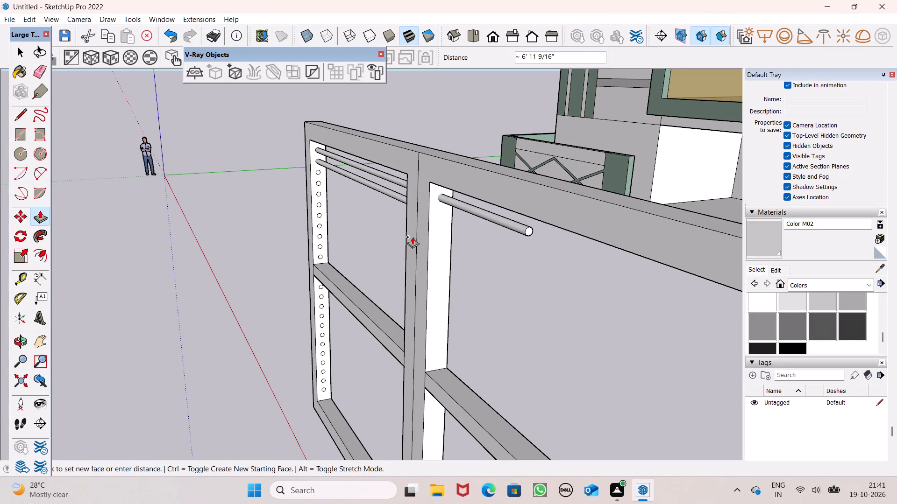
left_click_drag(413, 237, 545, 339)
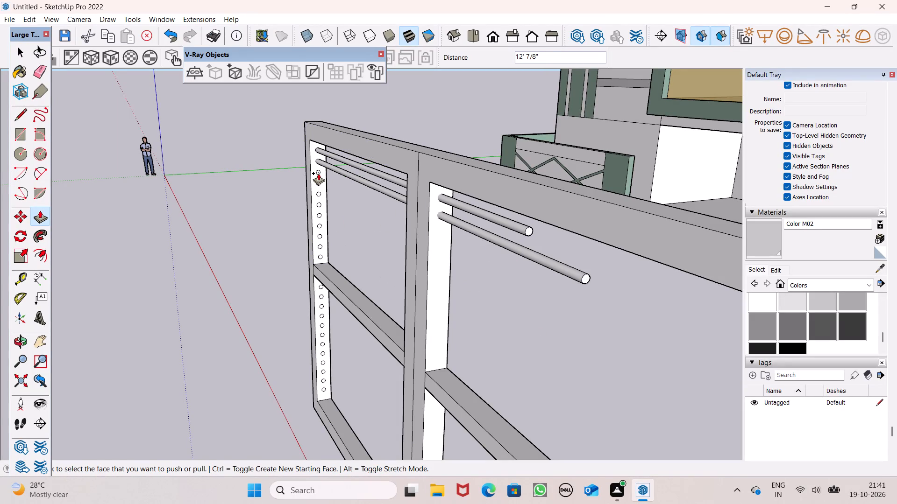
left_click_drag(318, 173, 541, 325)
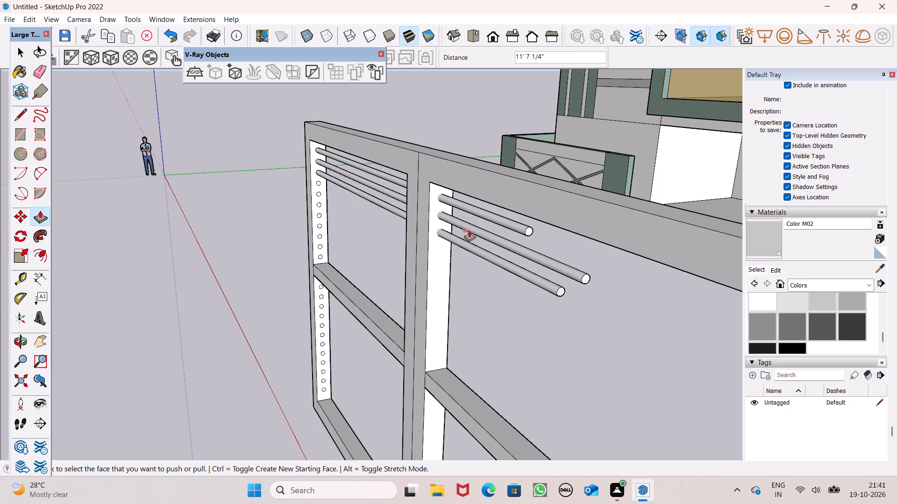
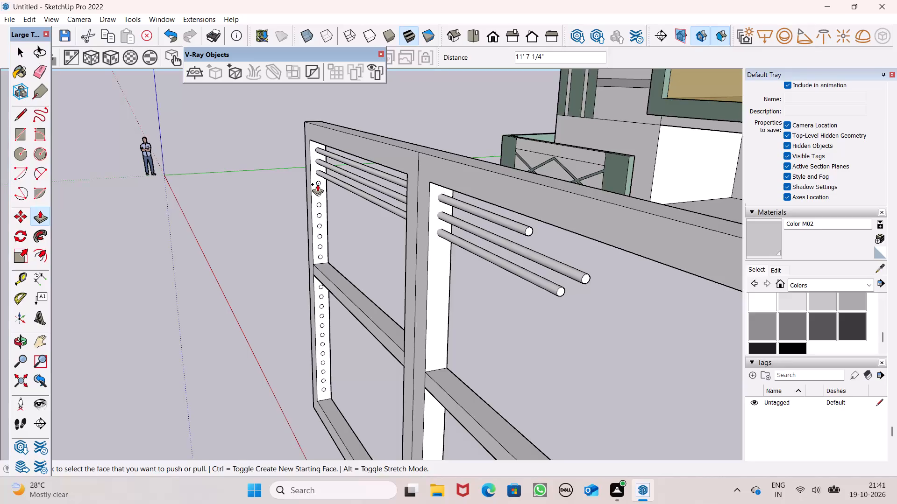
Extrude the next three circles down the gate's left post through the centre post, about 12' 1", 13' 1" and 11' 11 1/2" long.
left_click_drag(317, 184, 331, 194)
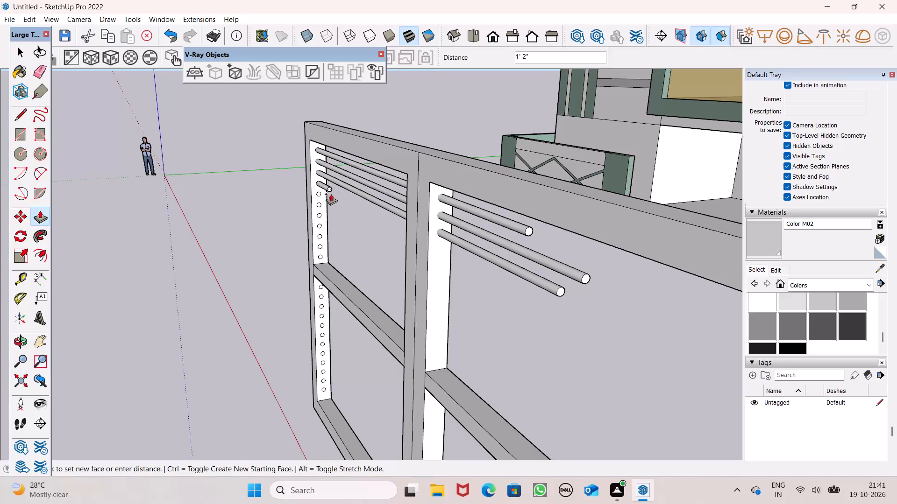
left_click_drag(331, 194, 564, 347)
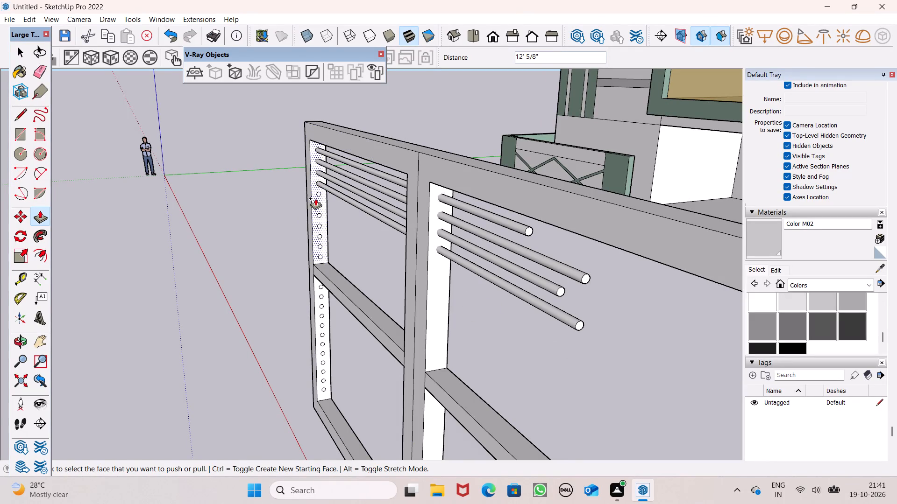
left_click_drag(317, 194, 629, 395)
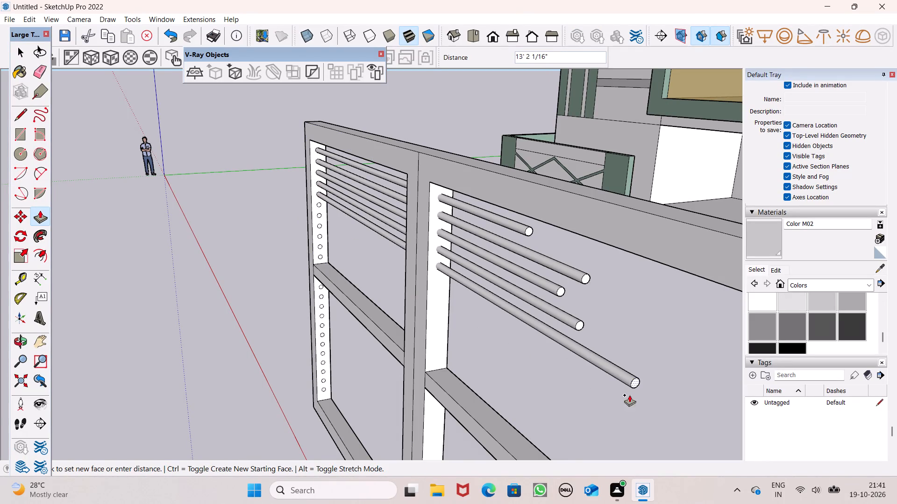
left_click_drag(629, 395, 625, 393)
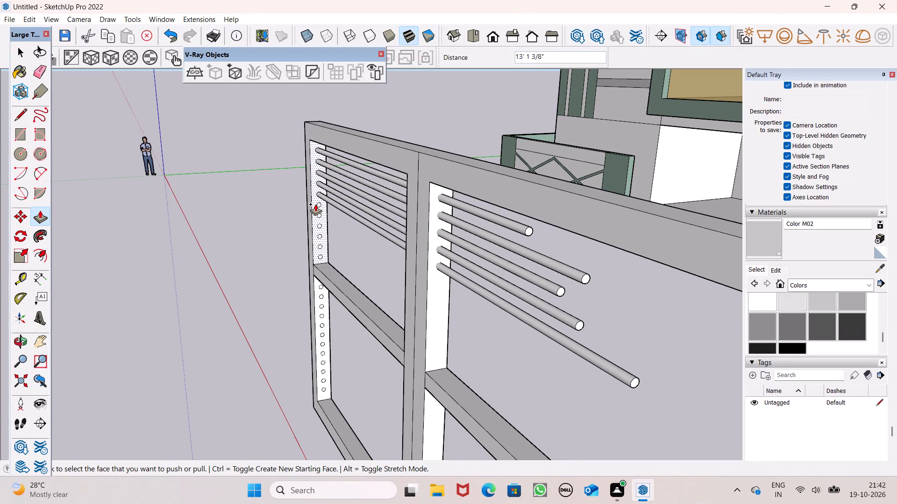
left_click_drag(318, 204, 476, 323)
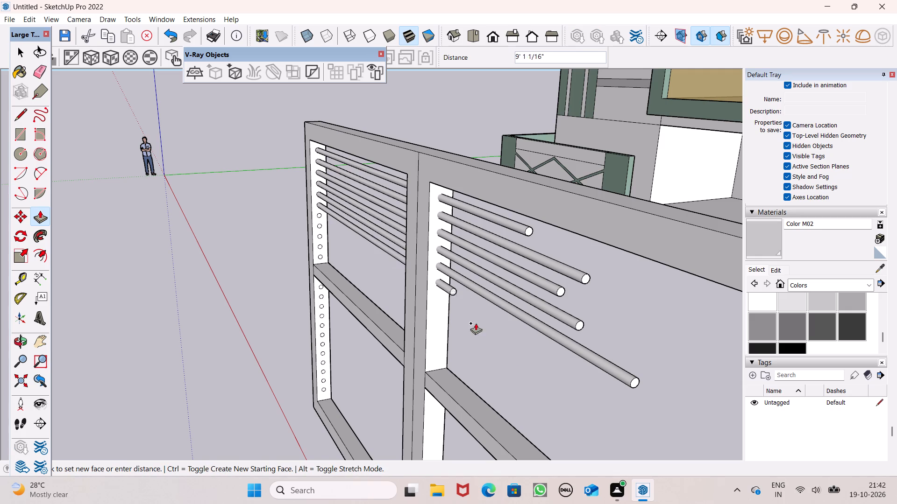
left_click_drag(476, 323, 559, 381)
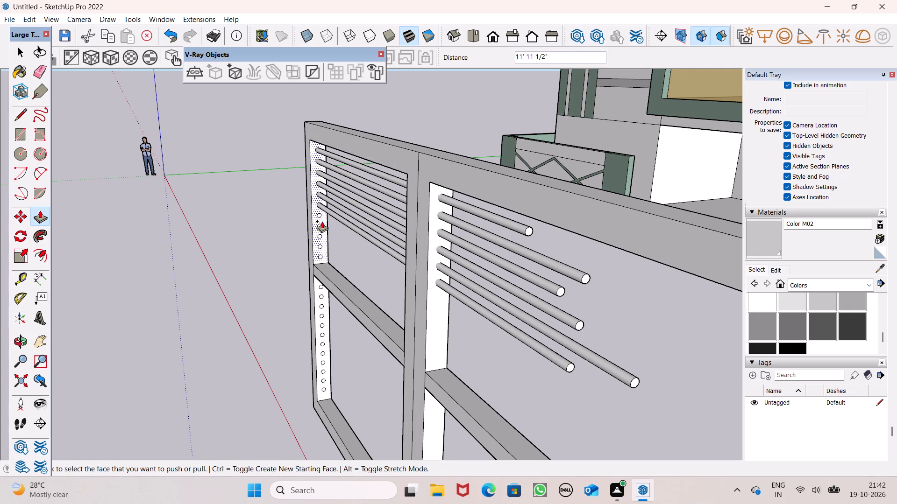
Extrude the next four circles above the middle rail through the centre post, about 11' 4", 10' 2", 10' 8" and 10' 4 1/2".
left_click_drag(320, 215, 396, 290)
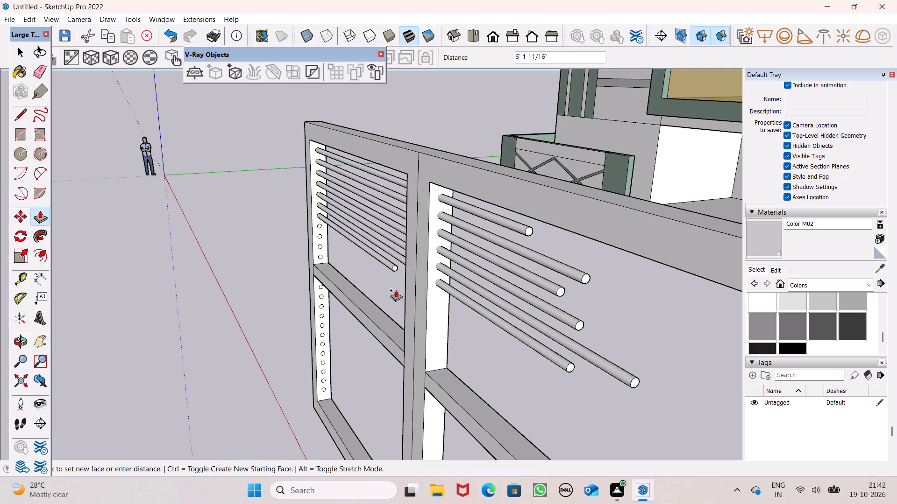
left_click_drag(396, 290, 538, 373)
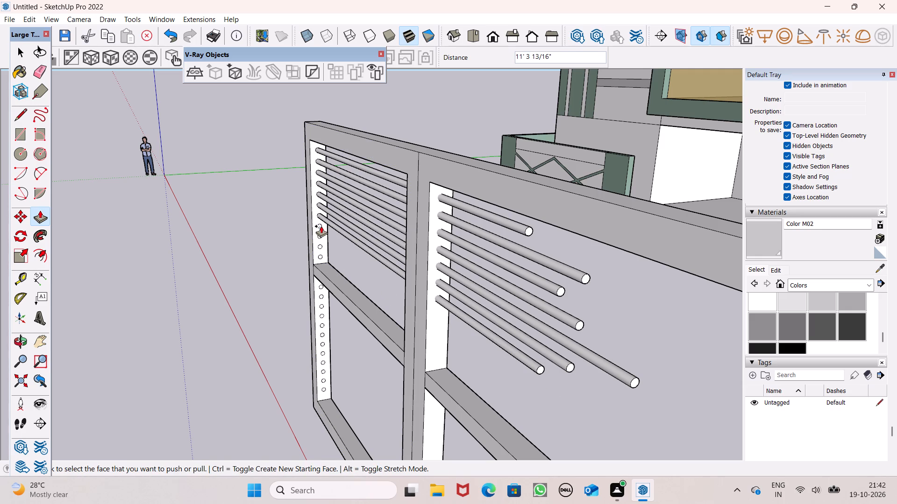
left_click_drag(319, 226, 500, 355)
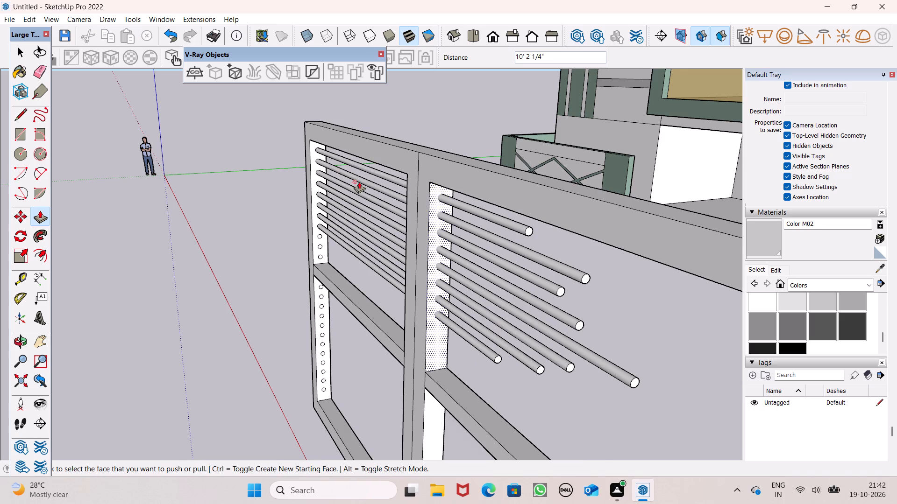
scroll(360, 182, "down", 2)
scroll(331, 224, "up", 2)
left_click_drag(325, 230, 341, 251)
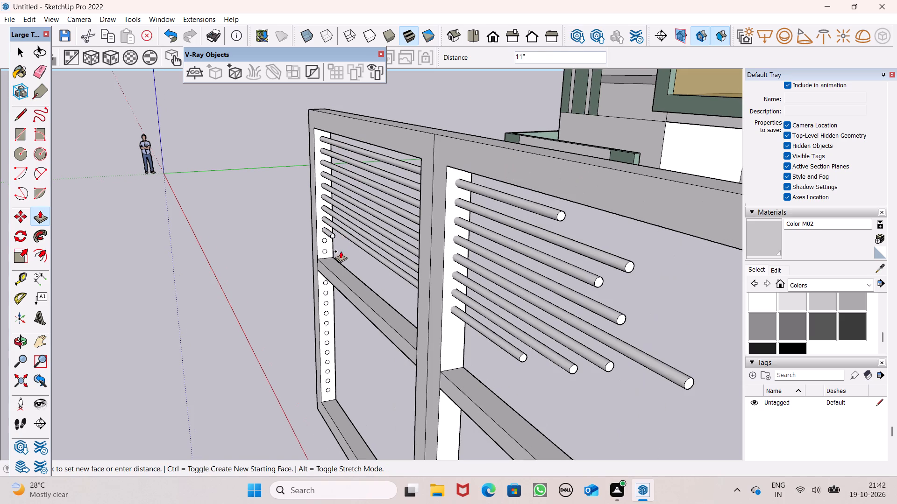
left_click_drag(341, 251, 539, 395)
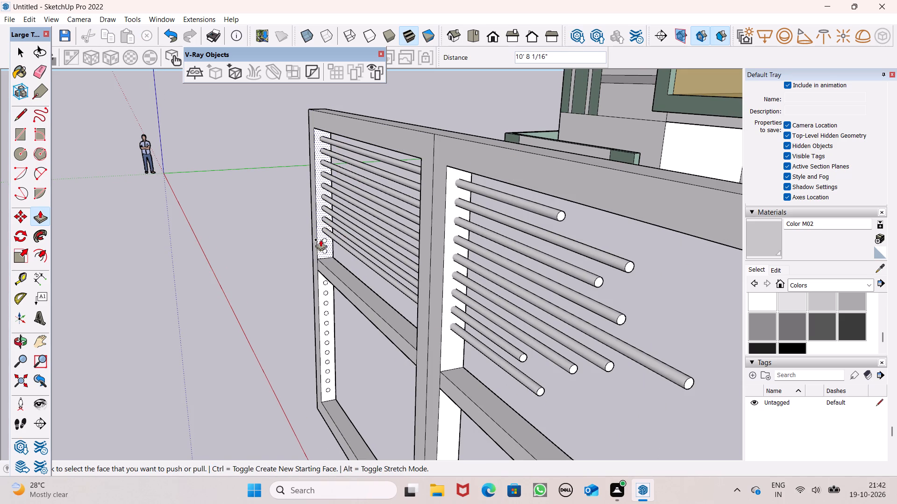
left_click_drag(323, 241, 360, 282)
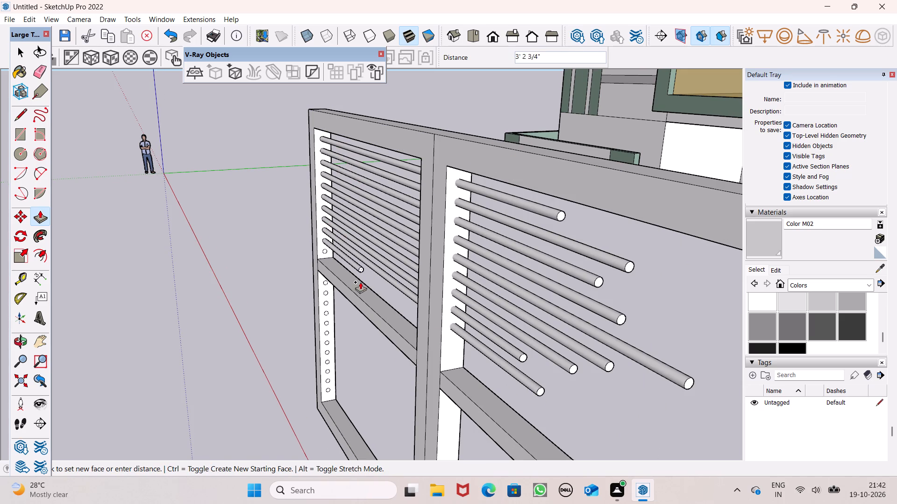
left_click_drag(360, 282, 522, 407)
Erase the circle directly beneath the middle rail on the inner face of the left post.
scroll(445, 253, "down", 3)
middle_click_drag(427, 286, 453, 262)
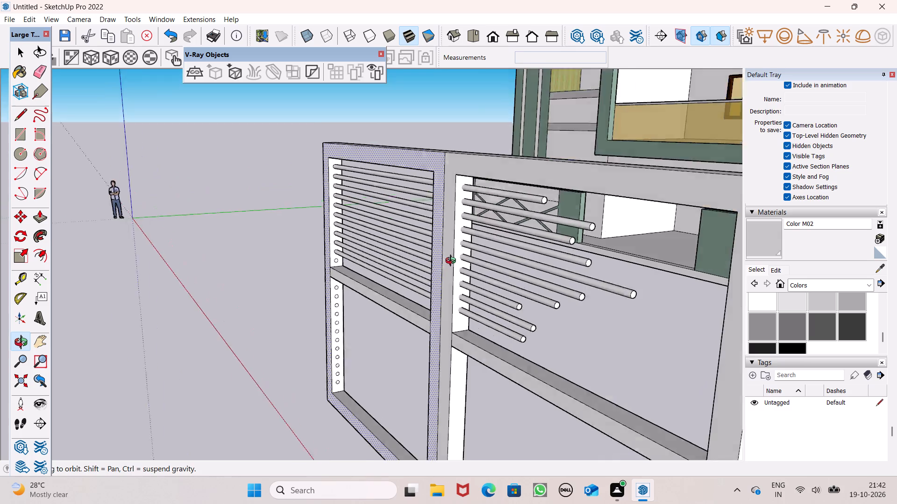
middle_click_drag(453, 262, 460, 254)
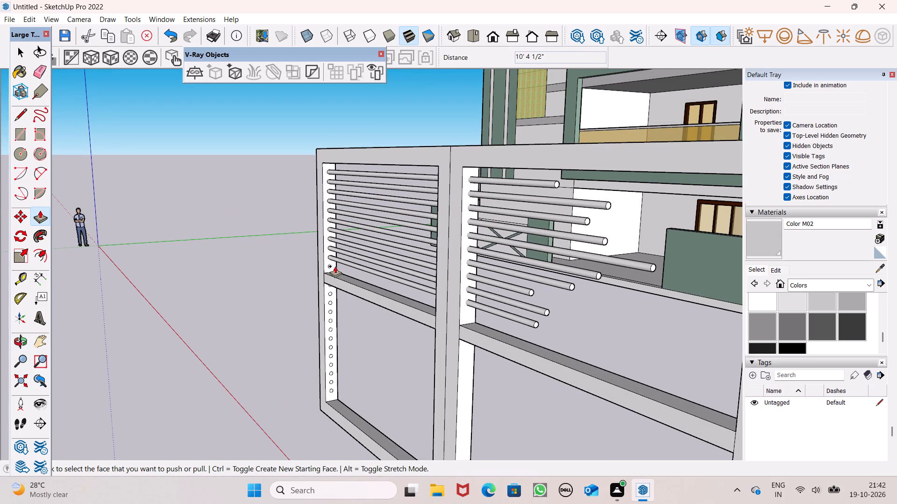
scroll(335, 266, "up", 1)
middle_click_drag(348, 308, 356, 268)
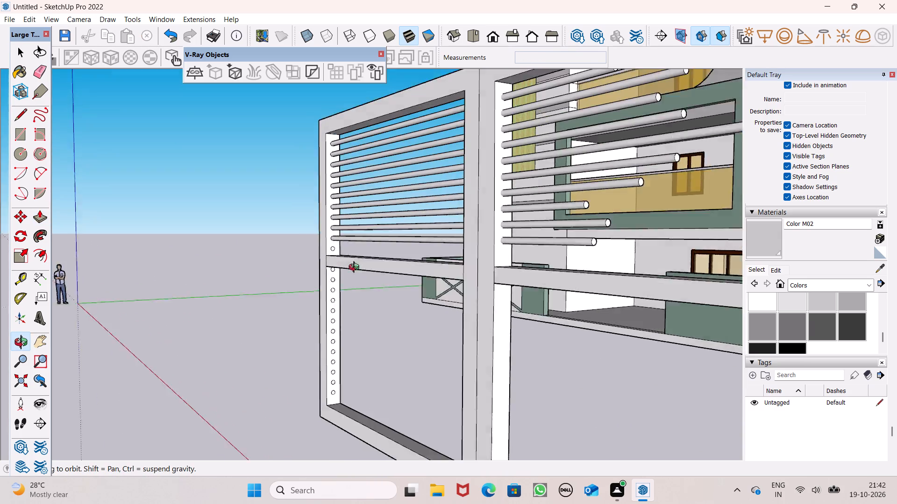
middle_click_drag(356, 268, 351, 267)
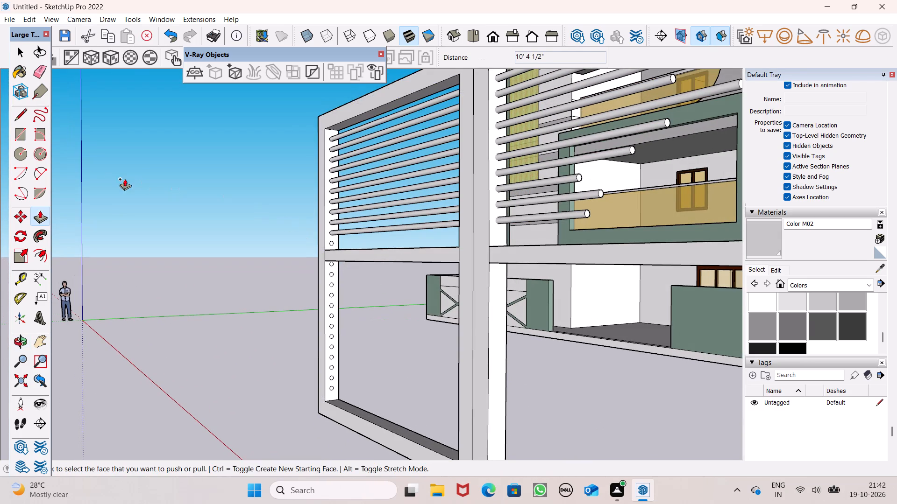
left_click_drag(43, 69, 46, 83)
scroll(283, 285, "up", 1)
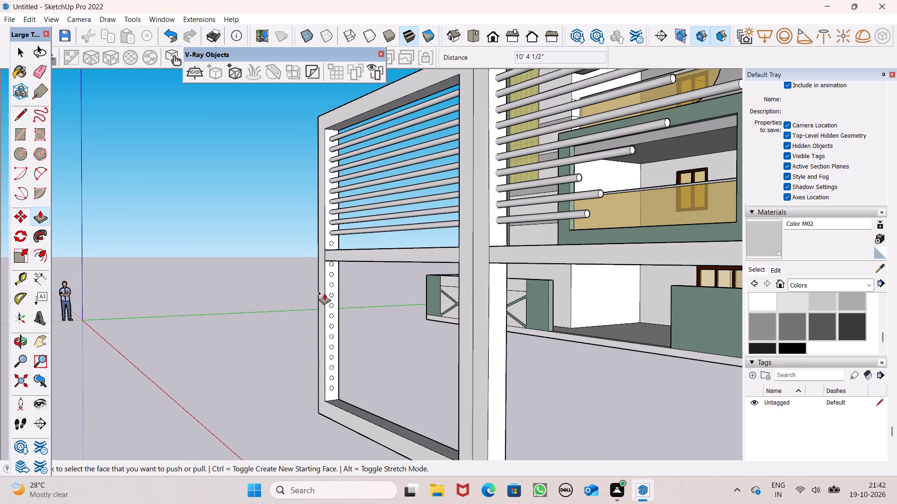
scroll(324, 293, "up", 1)
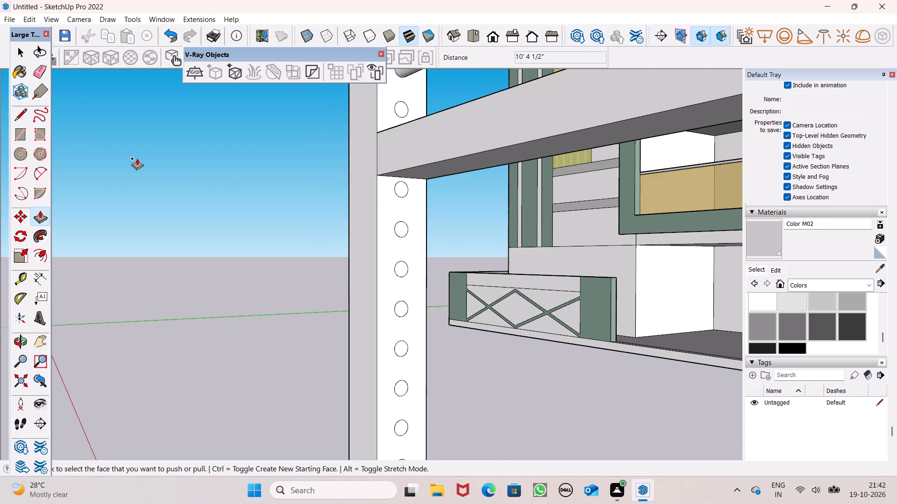
key("space")
left_click(43, 61)
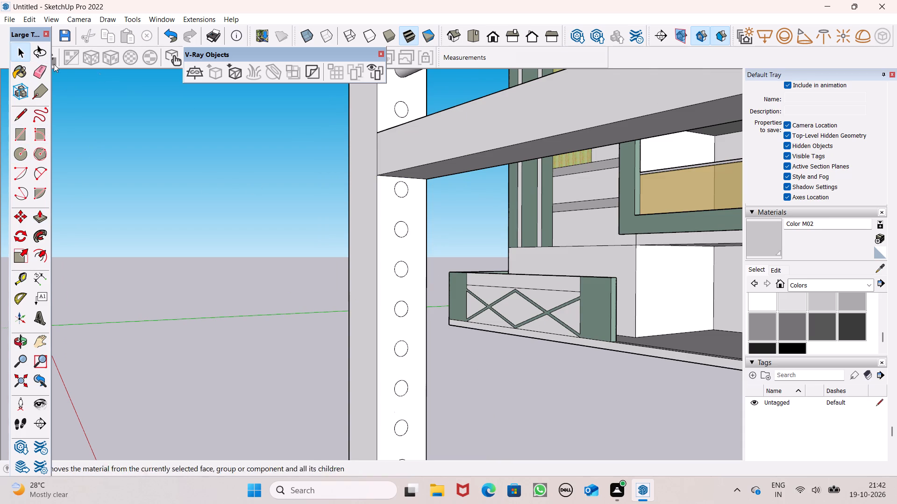
left_click(44, 62)
left_click(400, 197)
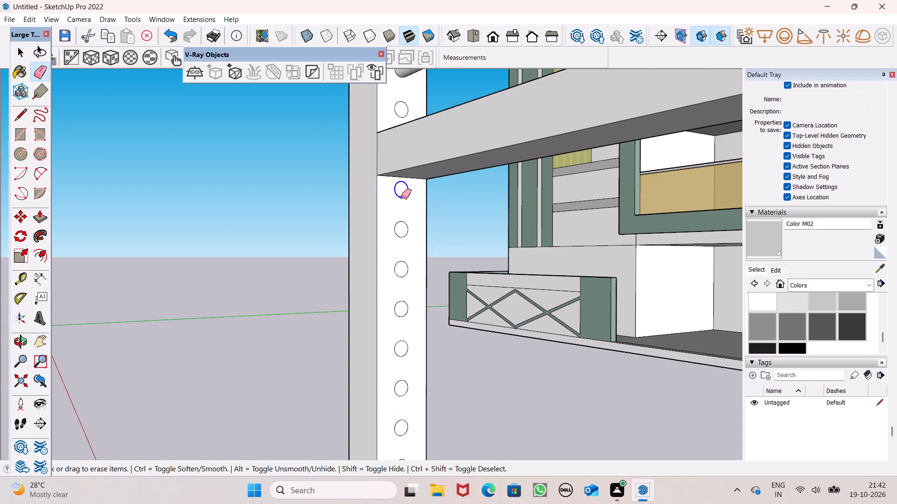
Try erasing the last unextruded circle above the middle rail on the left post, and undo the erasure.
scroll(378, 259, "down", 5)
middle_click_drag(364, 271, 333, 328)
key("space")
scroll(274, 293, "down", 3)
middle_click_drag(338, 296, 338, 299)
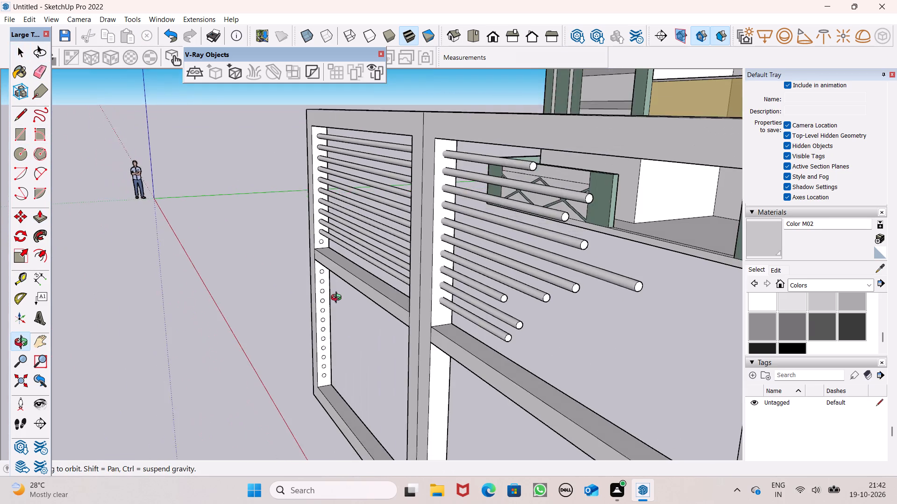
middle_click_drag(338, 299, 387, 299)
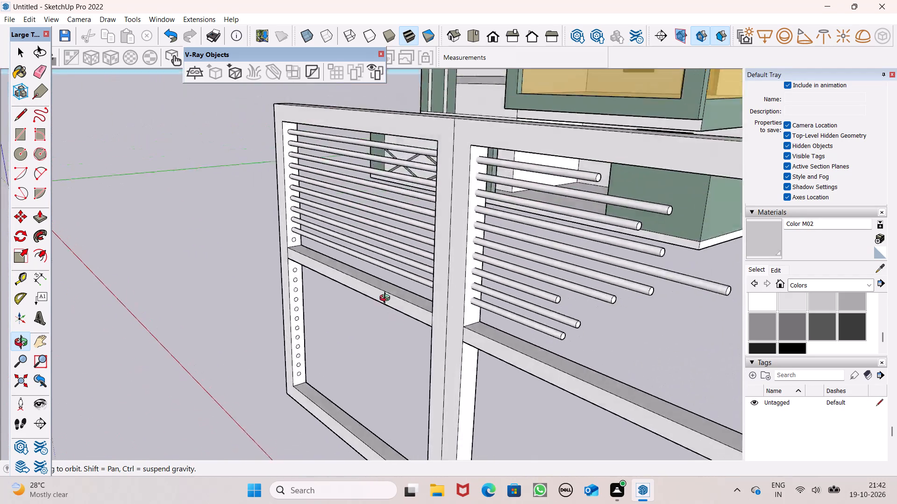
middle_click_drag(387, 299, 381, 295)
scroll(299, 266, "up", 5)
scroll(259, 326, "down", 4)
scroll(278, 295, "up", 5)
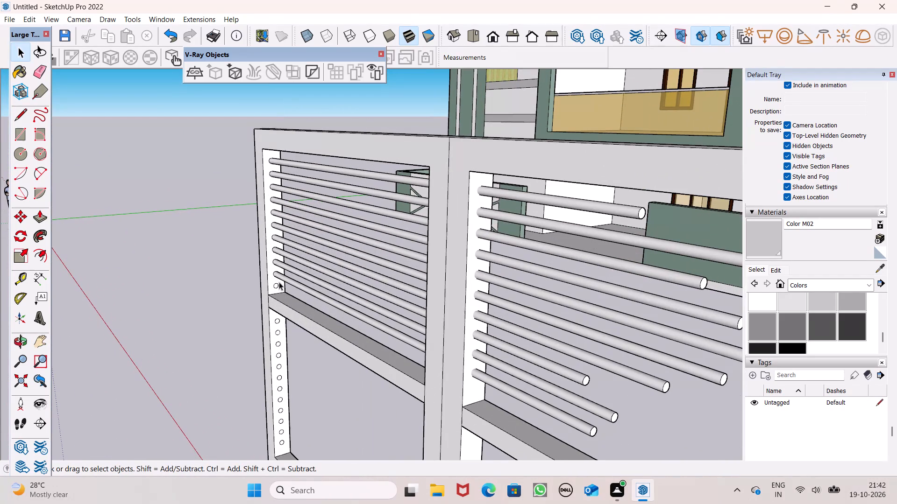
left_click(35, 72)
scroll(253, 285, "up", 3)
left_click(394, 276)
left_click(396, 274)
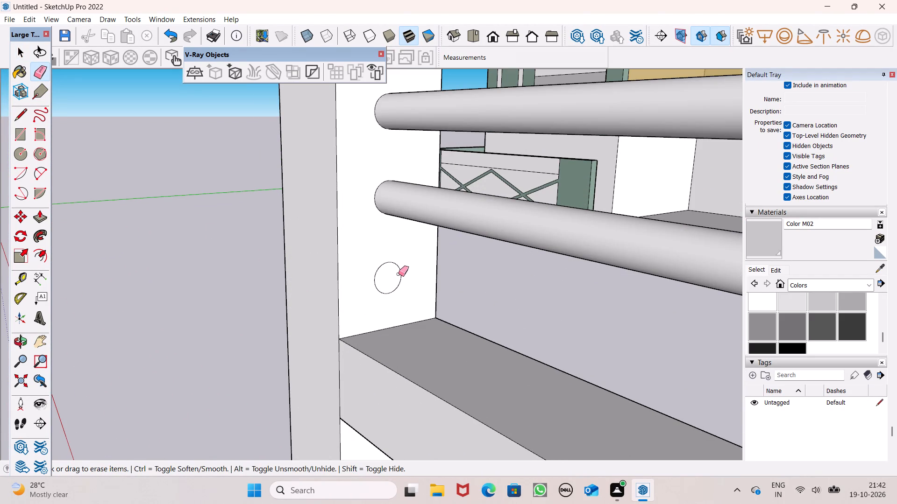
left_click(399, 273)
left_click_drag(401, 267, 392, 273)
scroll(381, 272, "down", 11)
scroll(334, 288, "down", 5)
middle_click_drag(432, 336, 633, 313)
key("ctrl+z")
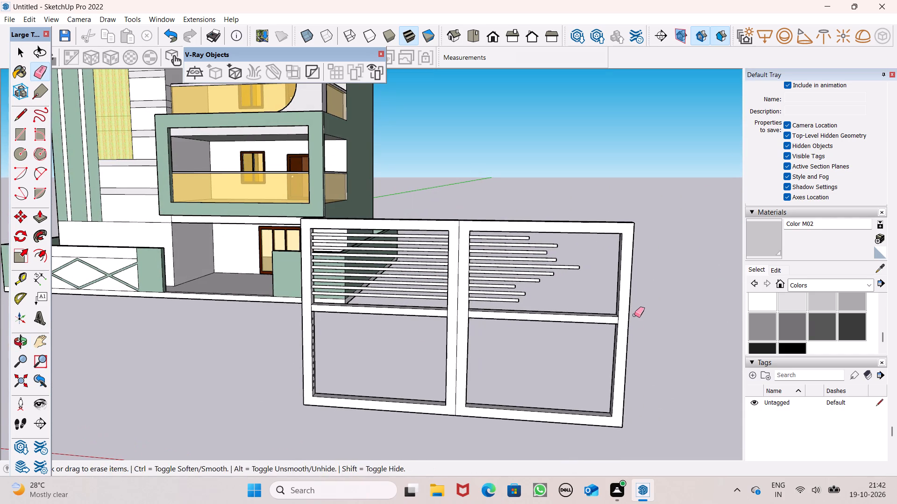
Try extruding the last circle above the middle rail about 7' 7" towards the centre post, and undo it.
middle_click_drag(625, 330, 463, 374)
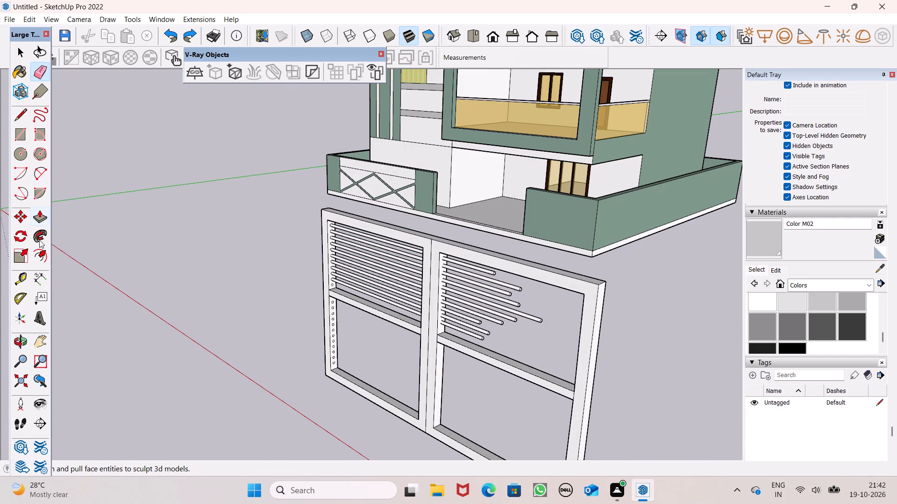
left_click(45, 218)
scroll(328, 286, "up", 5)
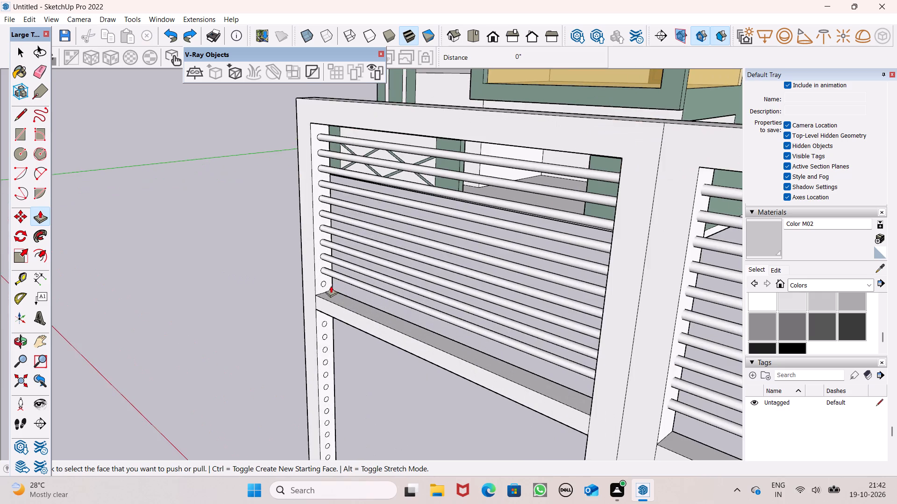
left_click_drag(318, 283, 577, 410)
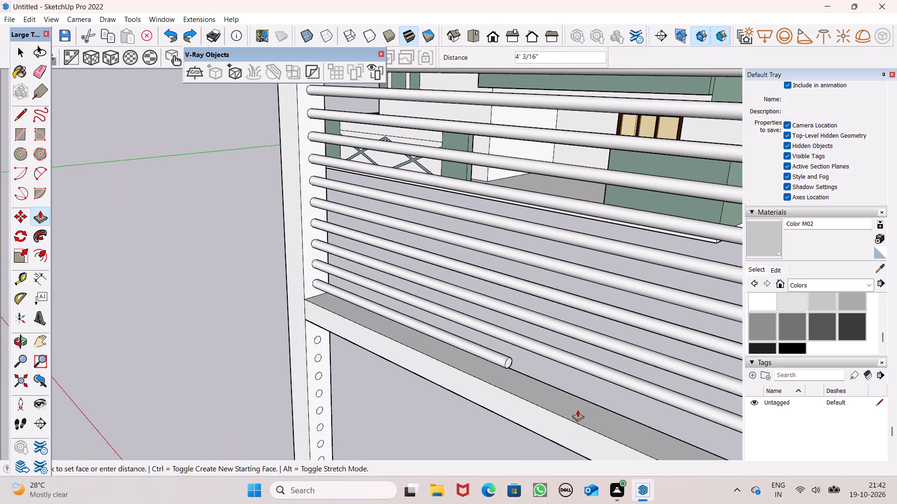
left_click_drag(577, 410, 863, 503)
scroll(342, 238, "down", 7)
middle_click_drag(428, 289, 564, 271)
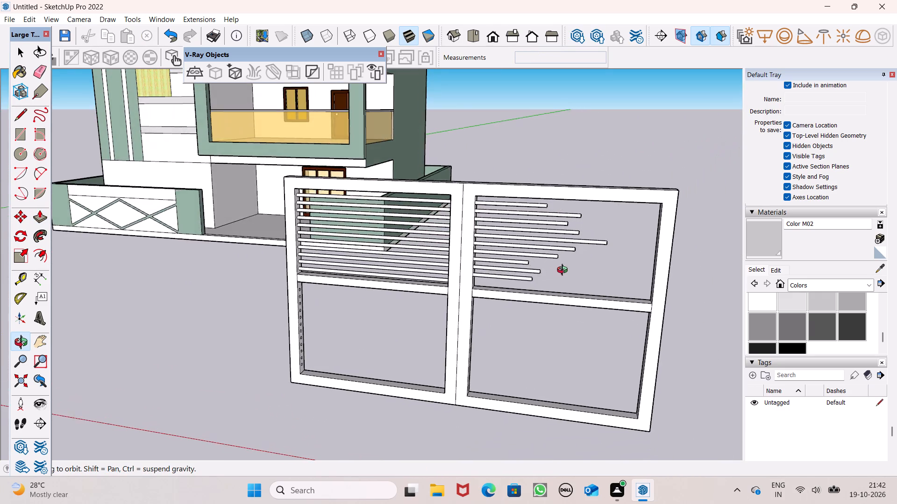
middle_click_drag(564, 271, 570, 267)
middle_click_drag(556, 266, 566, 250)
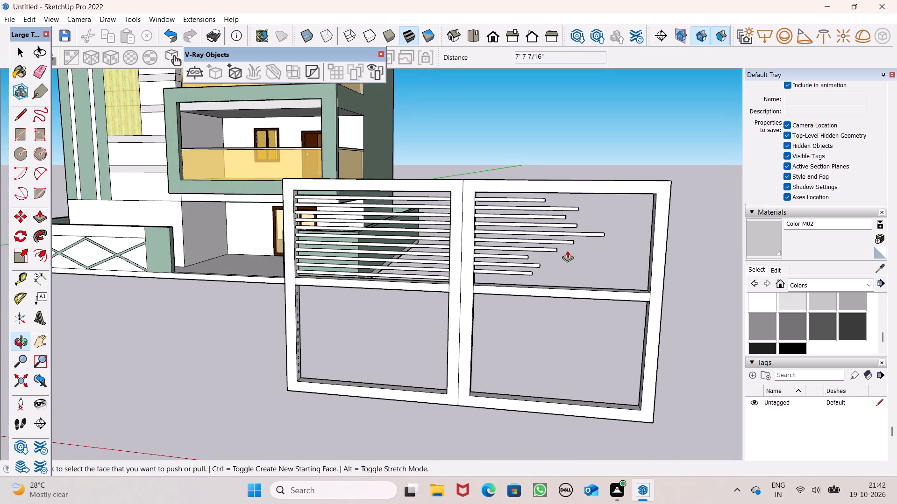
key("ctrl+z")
Extrude the last circle above the middle rail through the centre post into a bar about 9' 7" long.
middle_click_drag(490, 284, 394, 304)
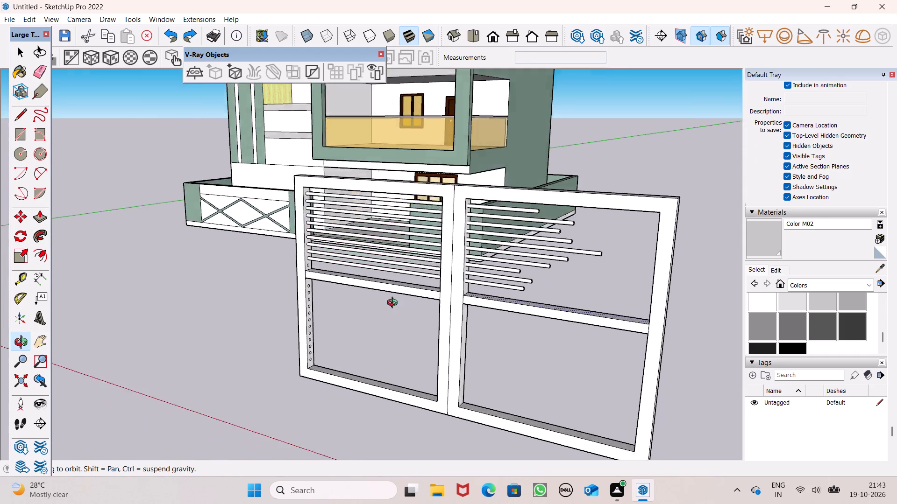
middle_click_drag(394, 304, 299, 324)
scroll(350, 305, "up", 2)
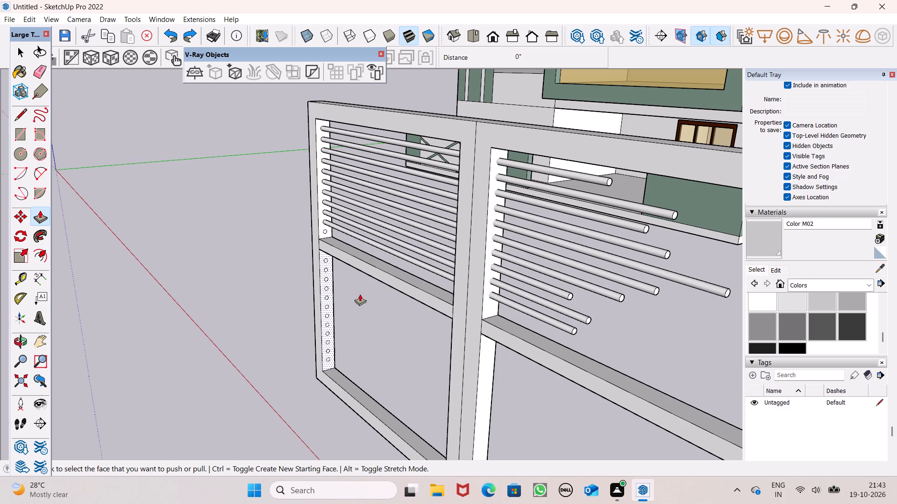
scroll(333, 237, "up", 2)
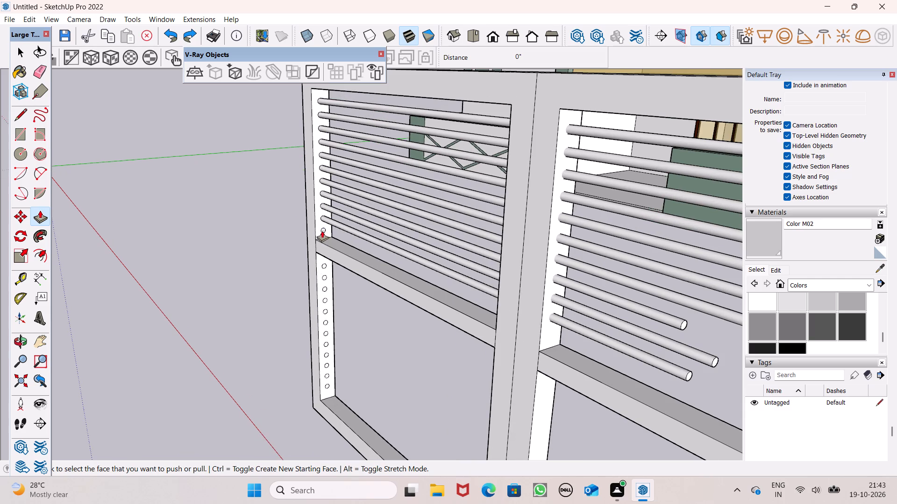
left_click_drag(322, 231, 634, 372, "ctrl")
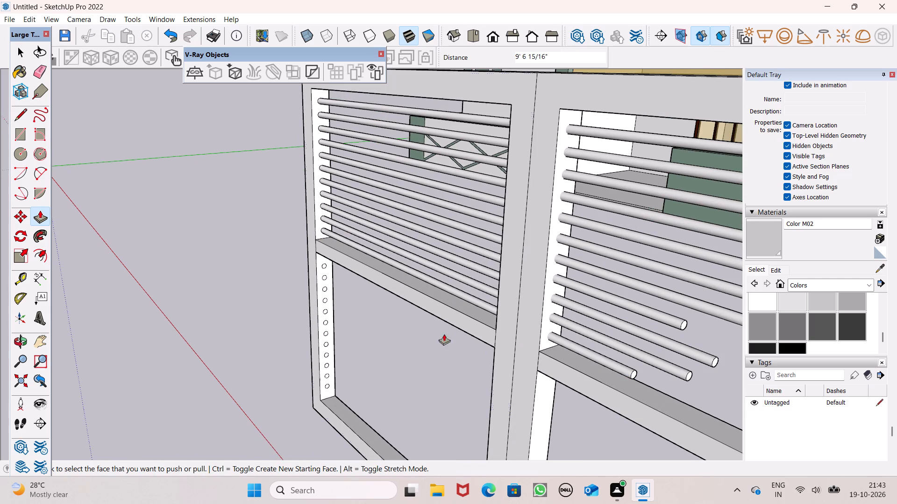
Copy the topmost circle below the middle rail on the left post upward, placing it just beneath the rail.
middle_click_drag(362, 298, 353, 268)
middle_click_drag(327, 277, 323, 231)
scroll(340, 277, "up", 7)
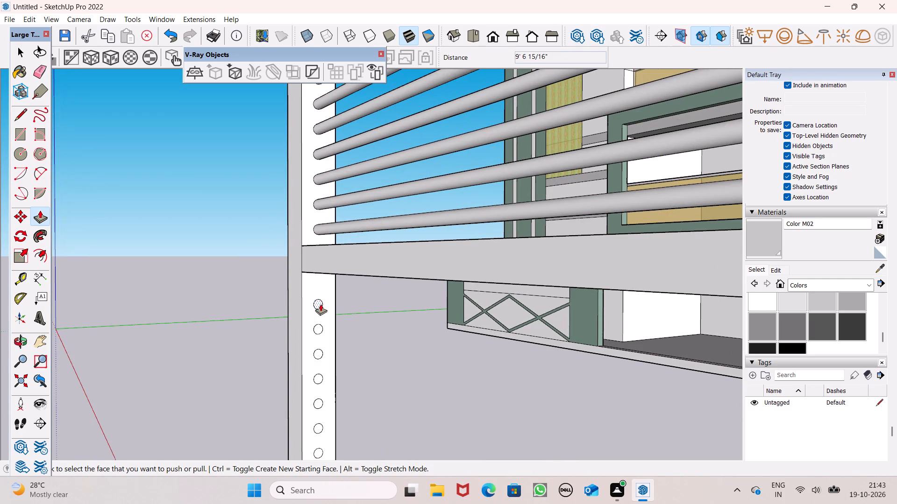
key("space")
double_click(317, 305)
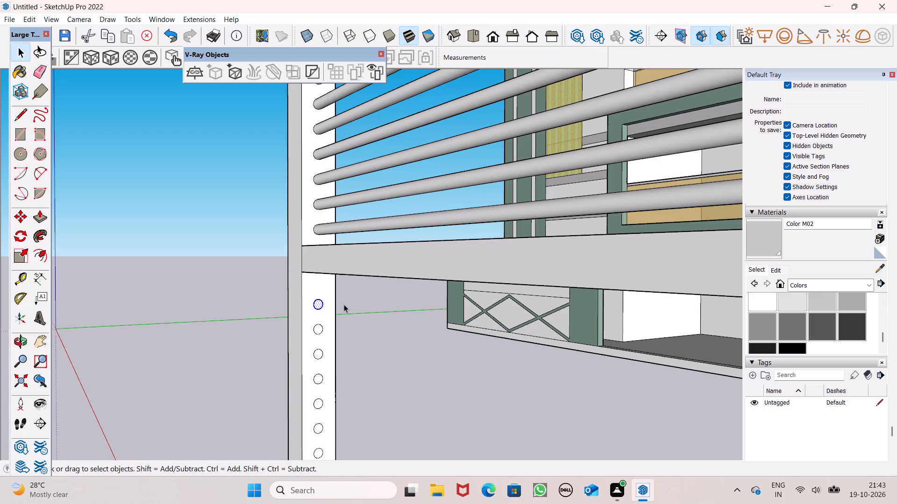
key("m")
key("Return")
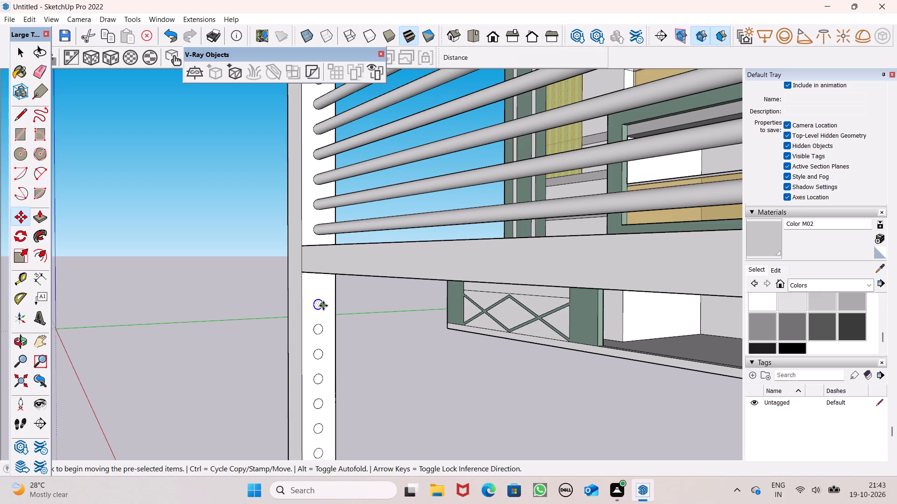
left_click_drag(323, 305, 320, 283, "ctrl")
triple_click(320, 283)
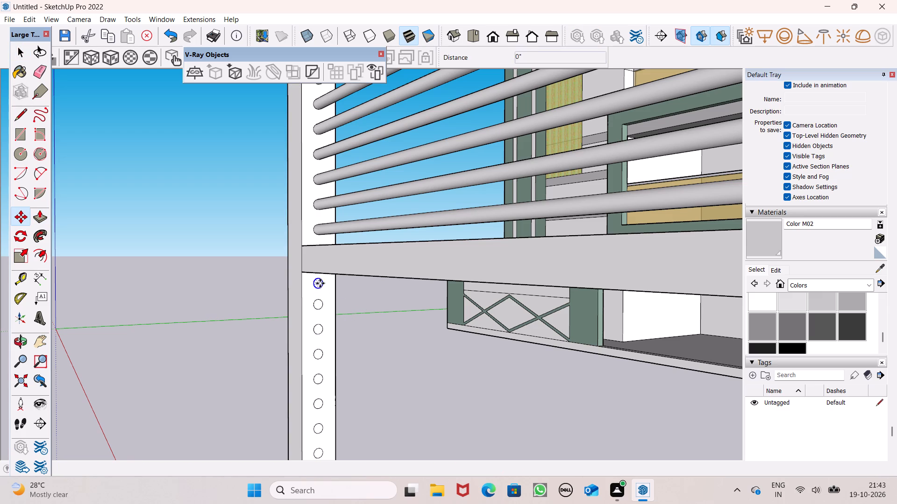
left_click(386, 334)
key("space")
middle_click(380, 332)
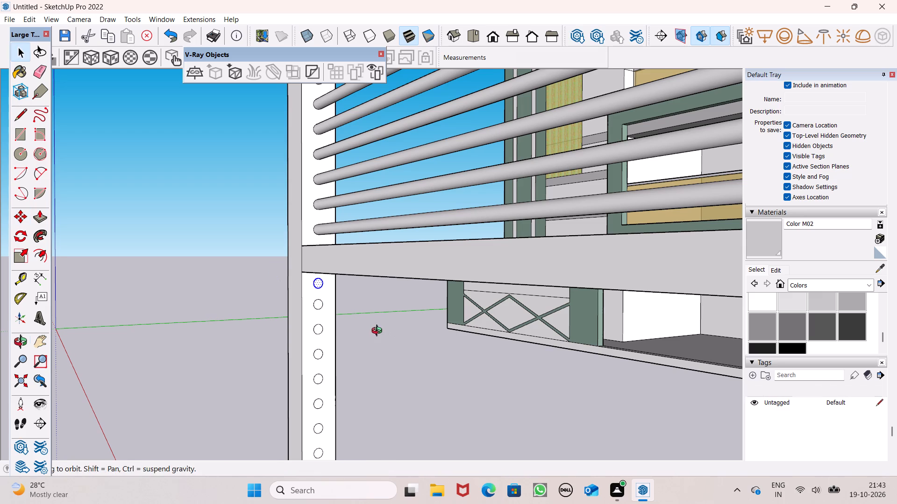
left_click(381, 331)
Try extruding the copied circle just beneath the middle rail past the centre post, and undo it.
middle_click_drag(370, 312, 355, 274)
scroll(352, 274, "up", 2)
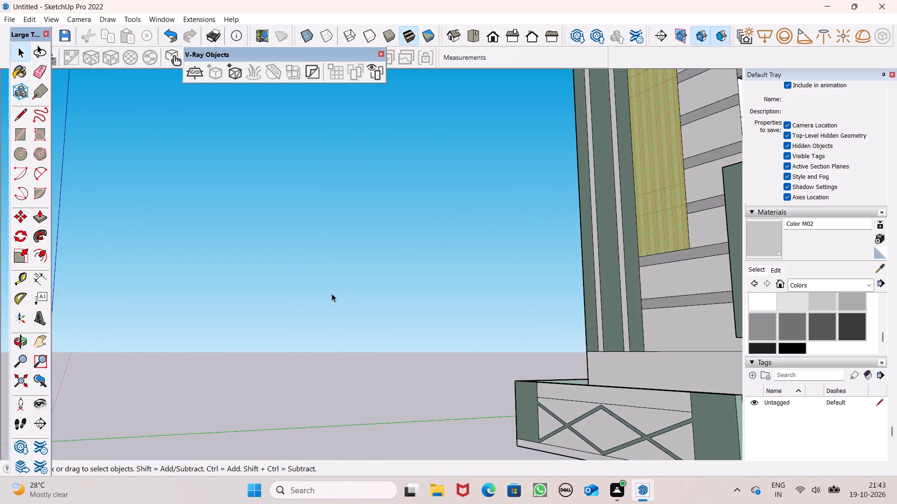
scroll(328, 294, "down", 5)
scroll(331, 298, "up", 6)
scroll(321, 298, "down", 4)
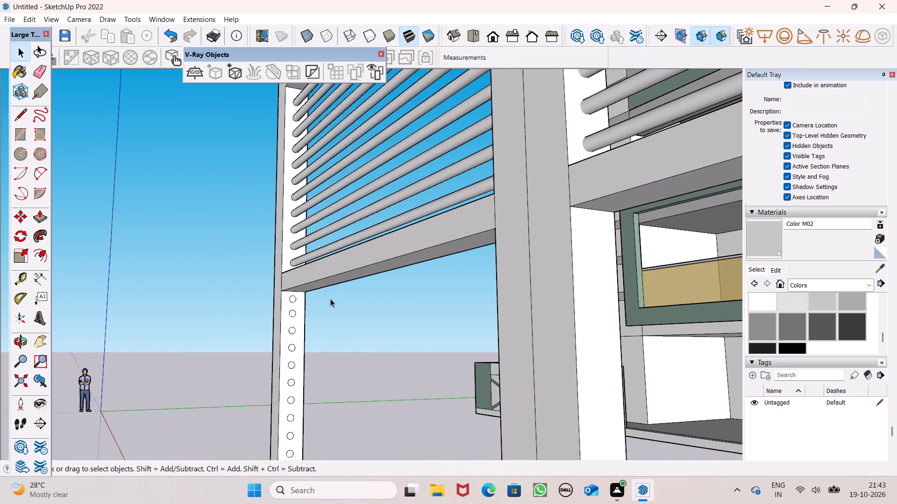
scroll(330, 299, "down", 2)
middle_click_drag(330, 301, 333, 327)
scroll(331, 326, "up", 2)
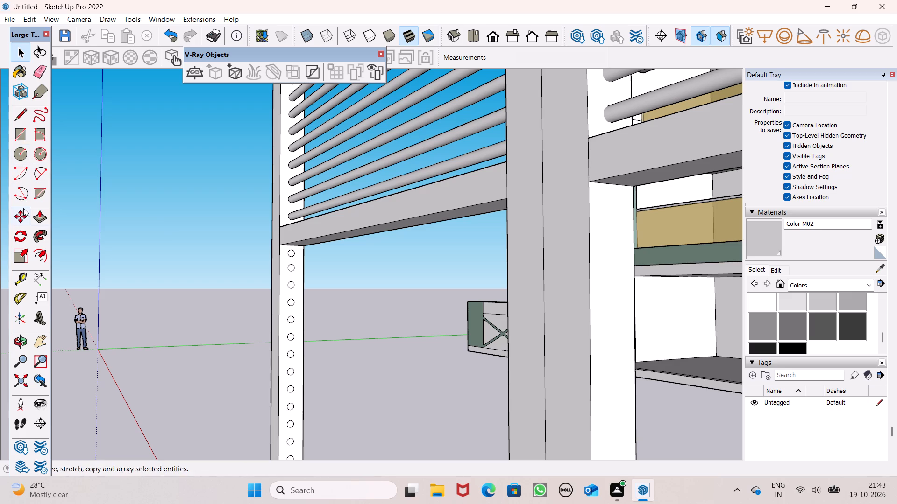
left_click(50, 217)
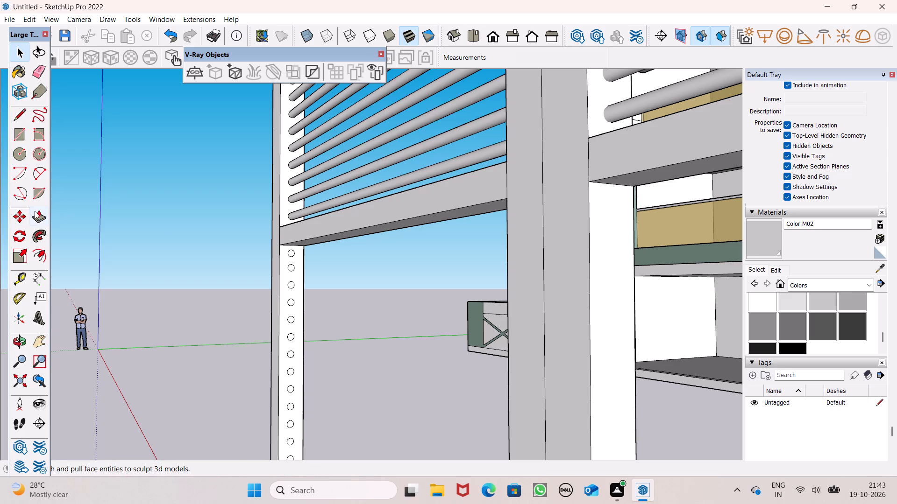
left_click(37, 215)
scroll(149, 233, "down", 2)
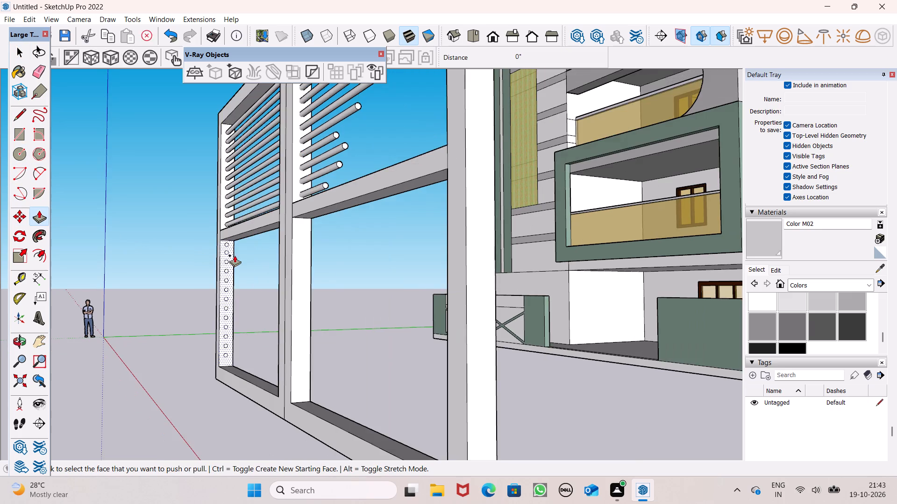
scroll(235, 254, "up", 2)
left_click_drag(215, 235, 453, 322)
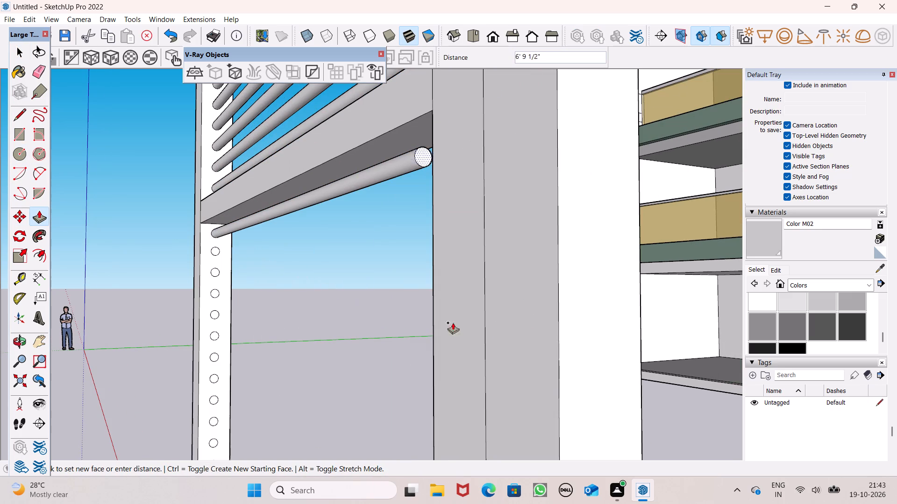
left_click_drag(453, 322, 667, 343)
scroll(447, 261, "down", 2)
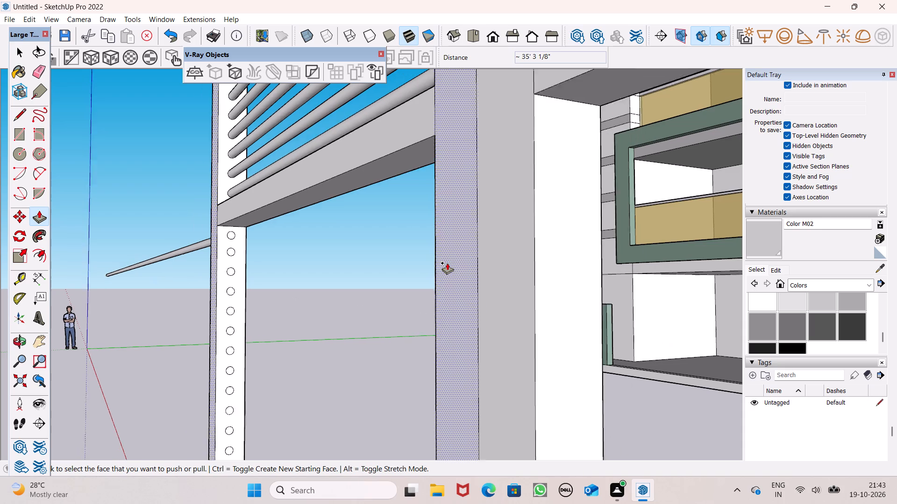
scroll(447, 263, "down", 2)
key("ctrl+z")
Extrude the circle just beneath the middle rail through the centre post into a bar about 13' 7" long.
scroll(399, 243, "down", 2)
middle_click_drag(404, 249, 417, 259)
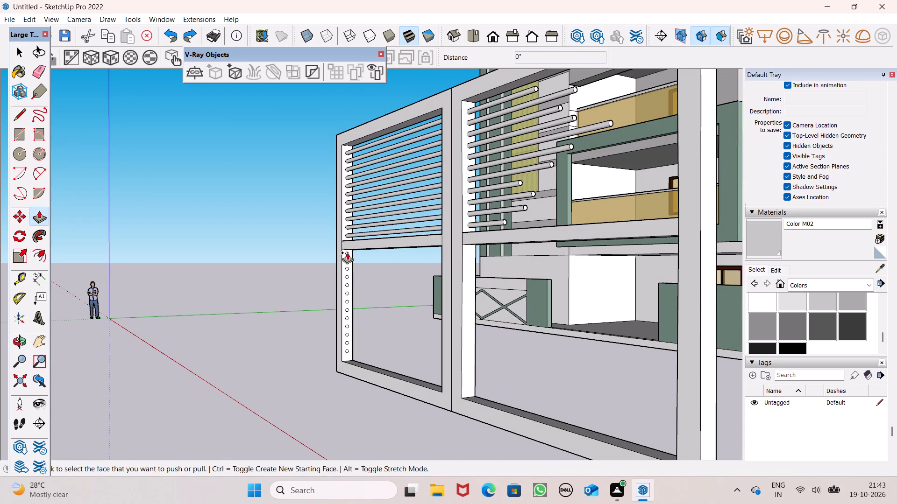
left_click_drag(347, 252, 617, 345)
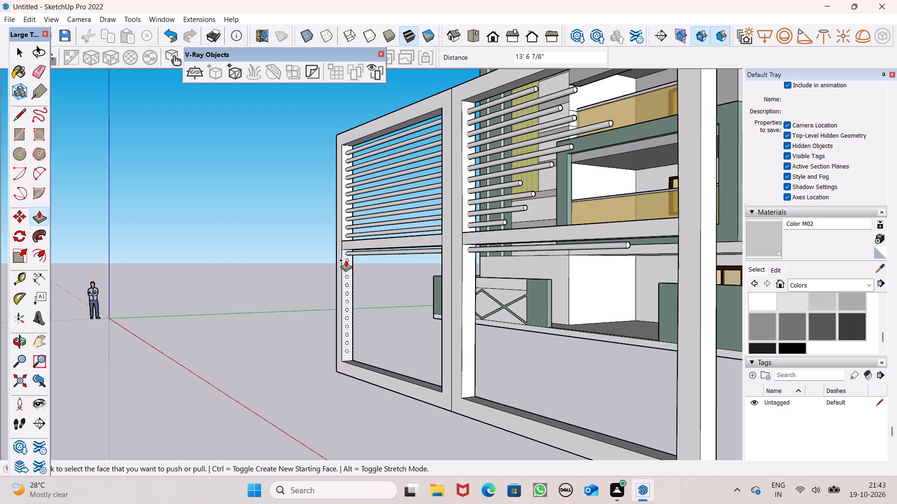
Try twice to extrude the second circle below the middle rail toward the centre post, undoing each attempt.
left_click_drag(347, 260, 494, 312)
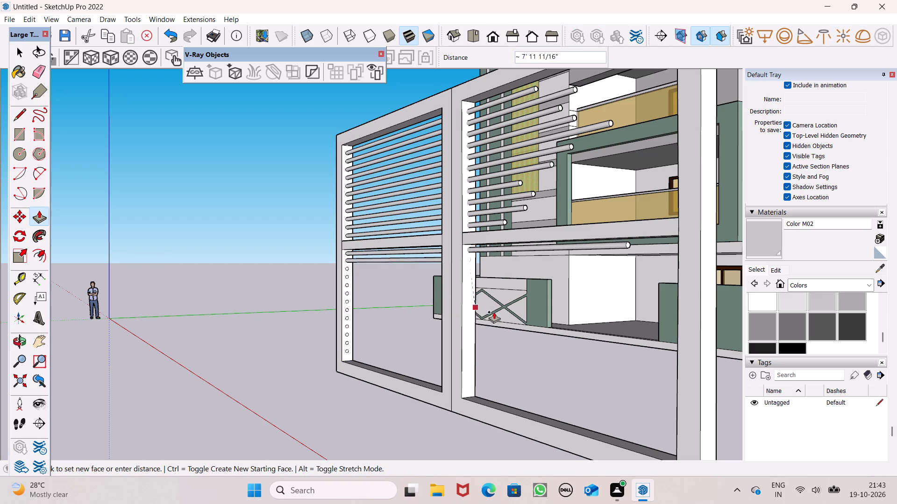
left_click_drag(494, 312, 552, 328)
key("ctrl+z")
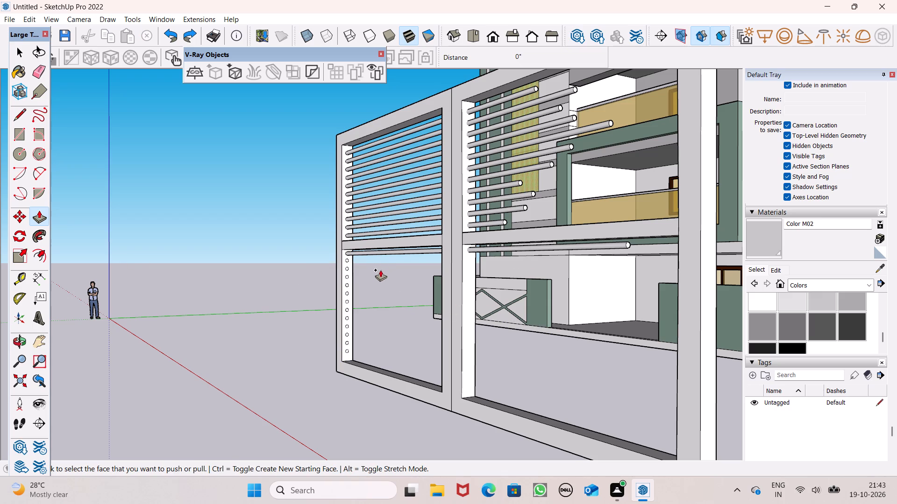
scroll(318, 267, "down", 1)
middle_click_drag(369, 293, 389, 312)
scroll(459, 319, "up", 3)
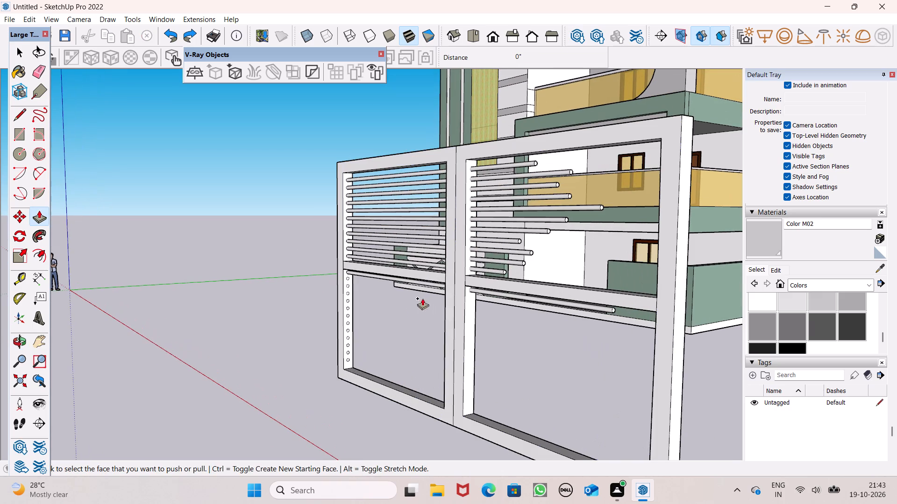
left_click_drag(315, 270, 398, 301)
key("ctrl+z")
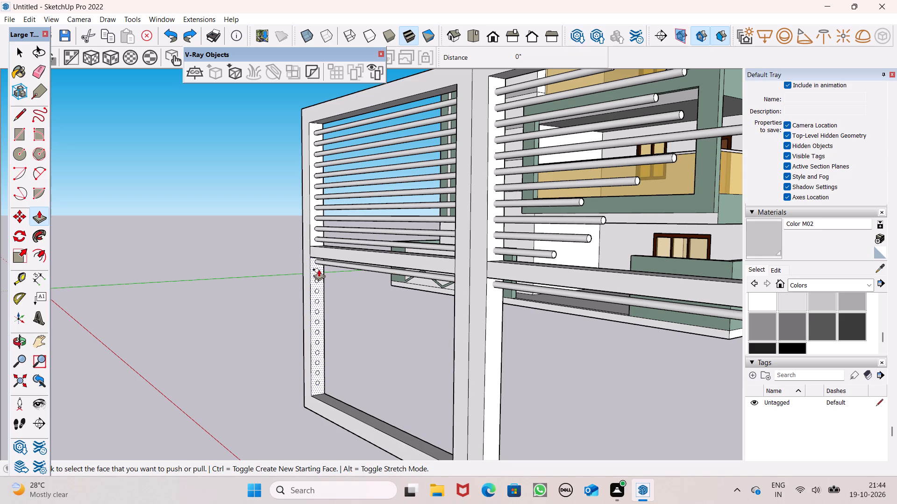
Extrude the second and third circles below the middle rail into bars about 9' 8" and 11' 3" long.
left_click_drag(316, 269, 378, 298)
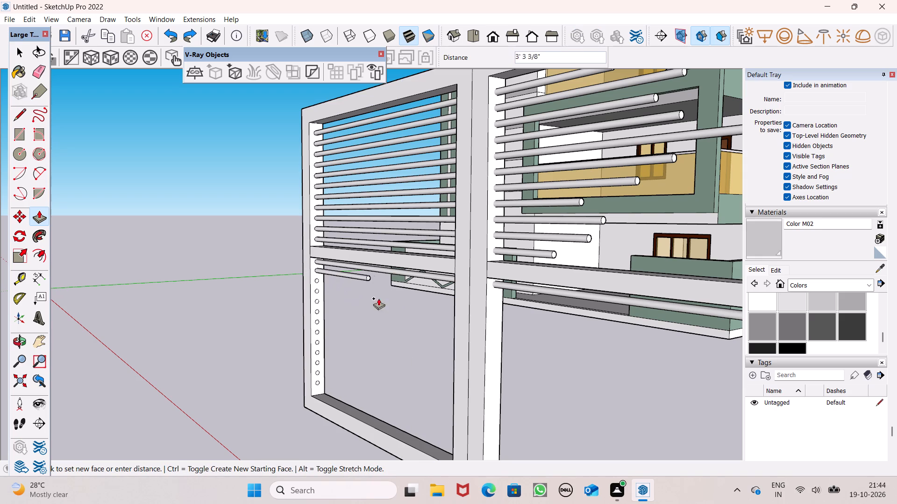
left_click_drag(378, 298, 551, 337)
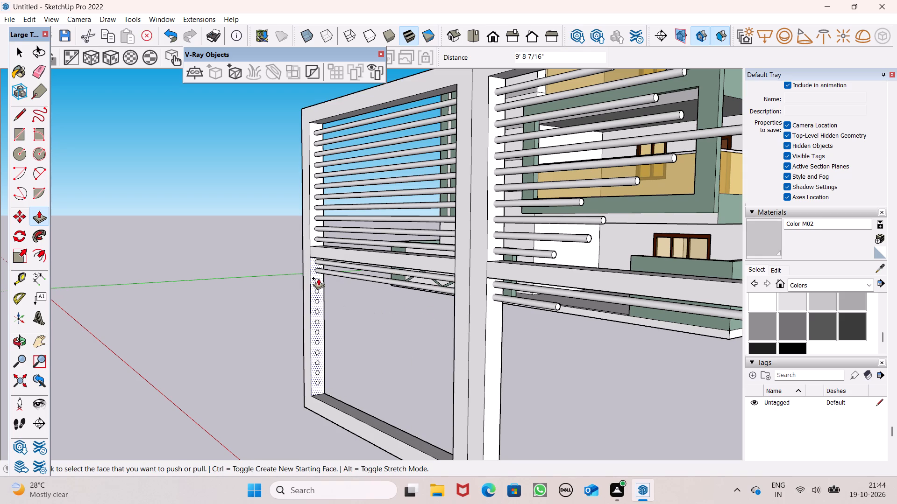
left_click_drag(317, 280, 621, 376)
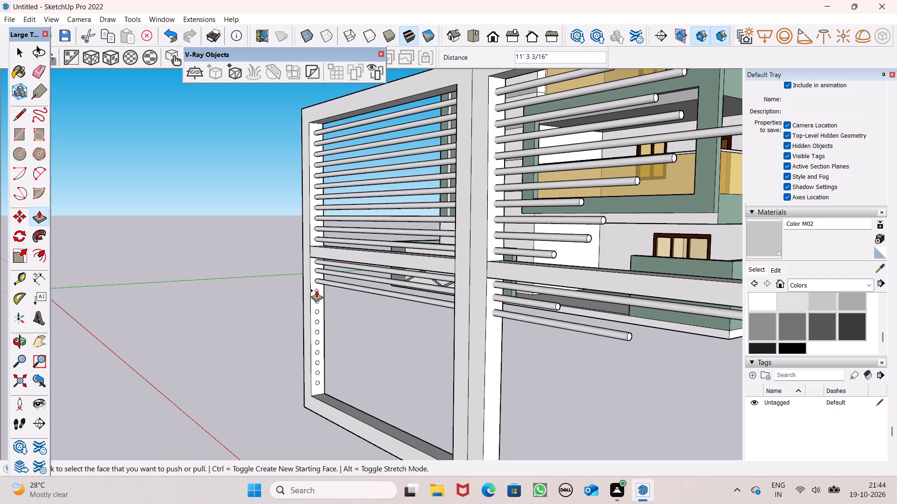
Extrude the fourth and fifth circles below the middle rail into bars about 10' 6" and 11' long.
left_click_drag(317, 290, 585, 378)
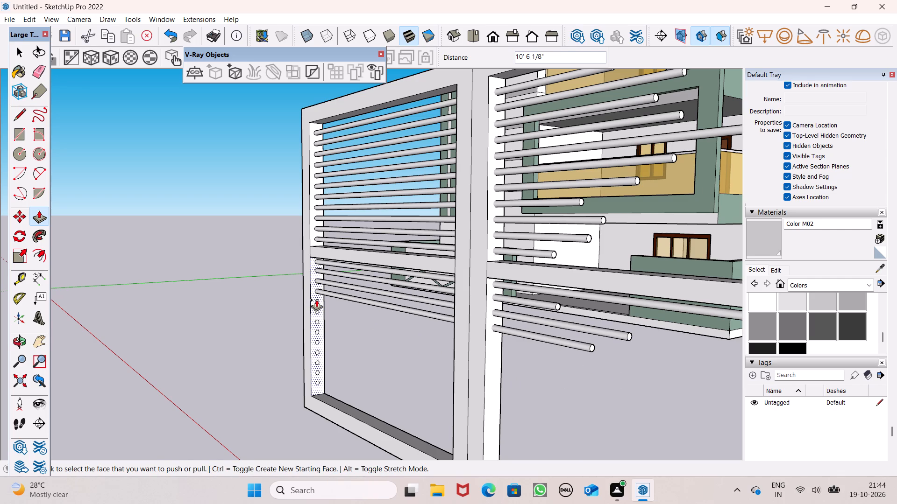
left_click_drag(317, 301, 610, 396)
scroll(305, 221, "down", 4)
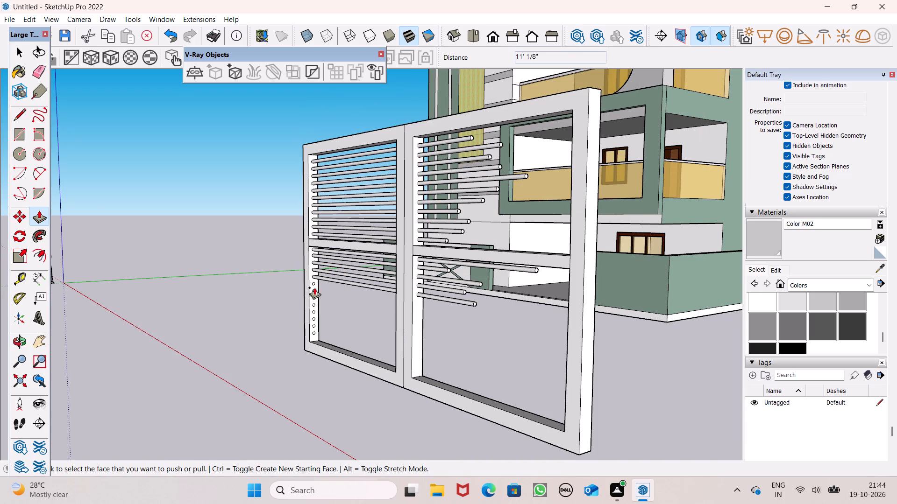
Extrude the sixth and seventh circles below the middle rail into bars about 10' 4" and 10' 8" long.
scroll(355, 314, "up", 1)
middle_click_drag(355, 315, 367, 333)
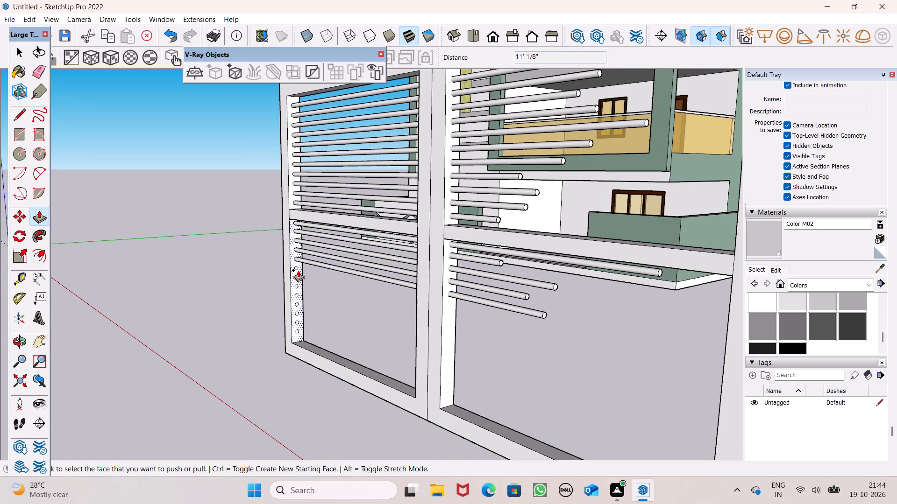
left_click_drag(297, 267, 513, 349)
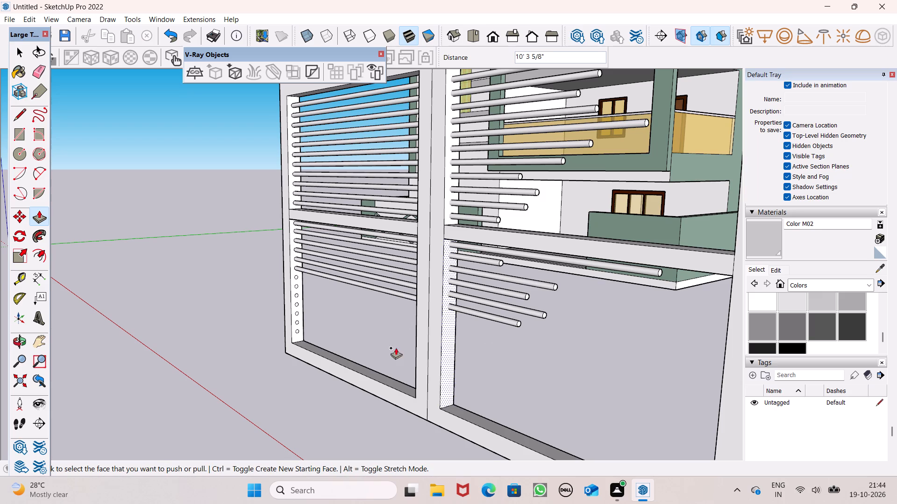
left_click_drag(296, 278, 313, 286)
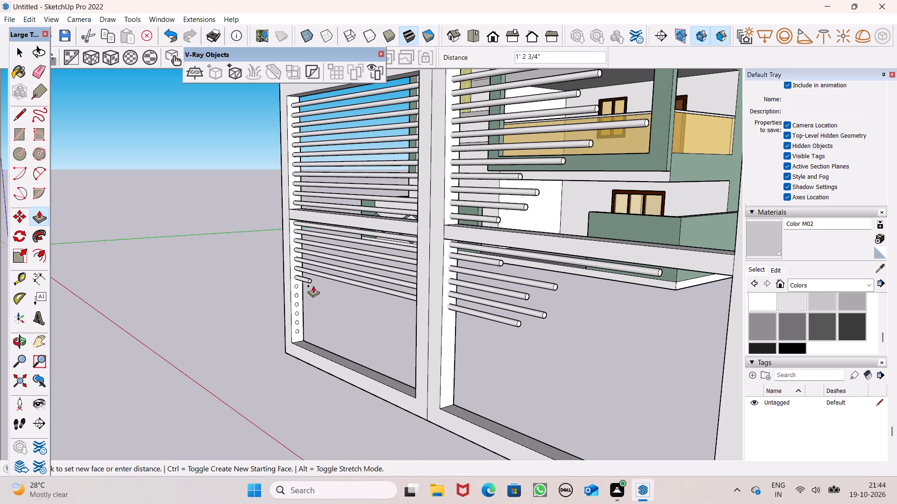
left_click_drag(313, 286, 528, 357)
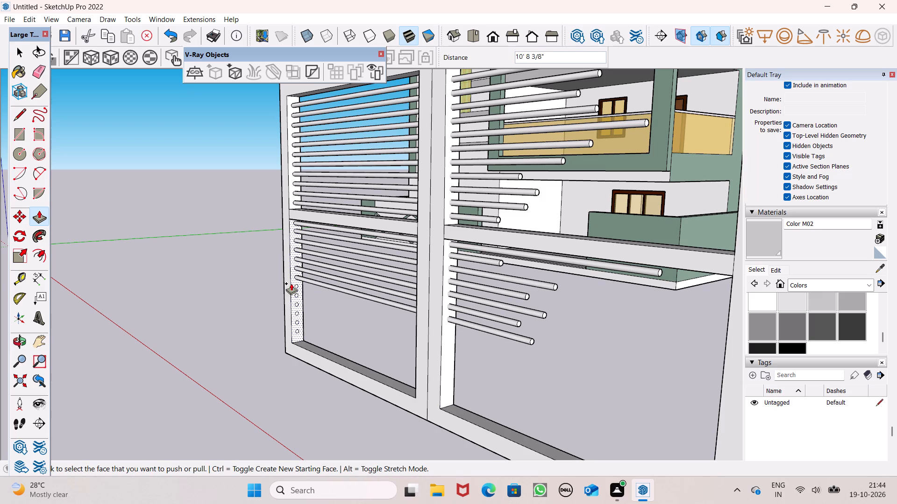
Extrude the eighth and ninth circles below the middle rail into bars about 11' 2" and 9' 10" long.
left_click_drag(297, 285, 483, 349)
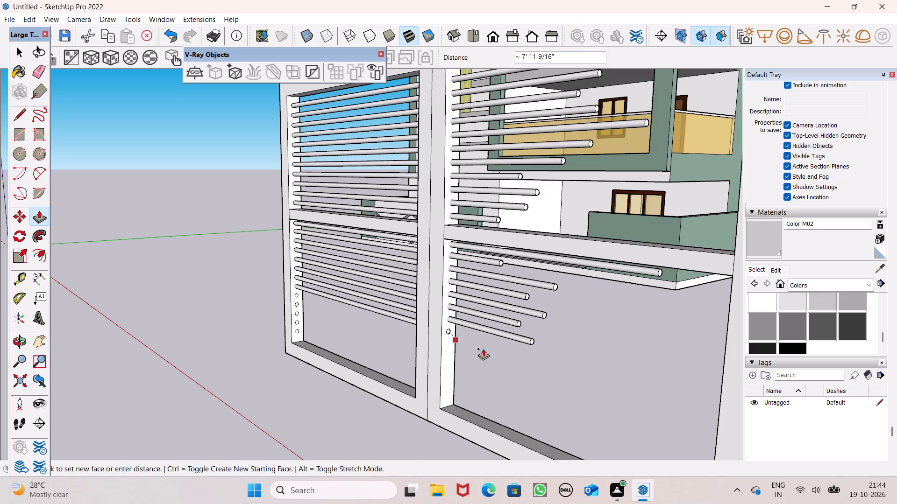
left_click_drag(483, 349, 548, 363)
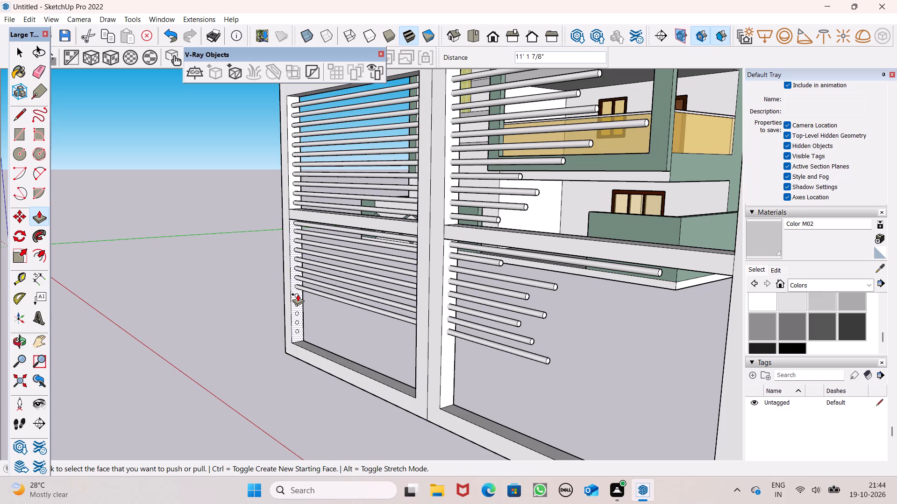
left_click_drag(298, 295, 498, 375)
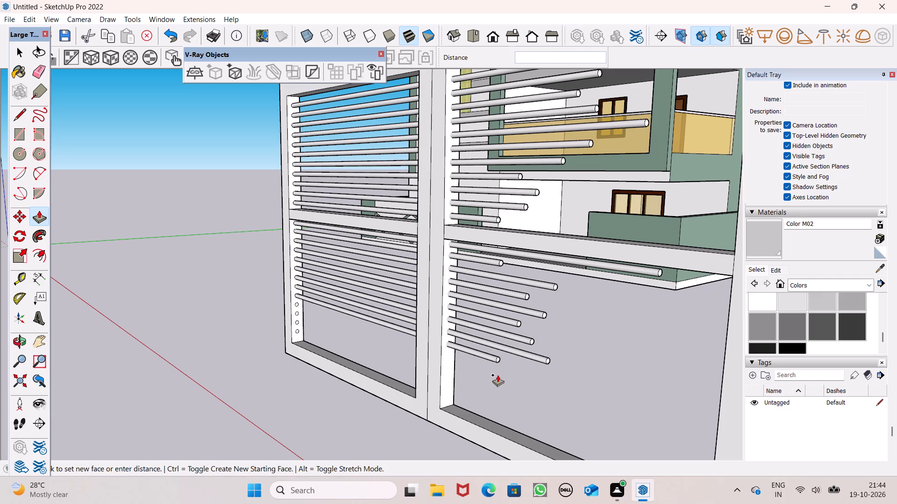
left_click_drag(498, 375, 499, 372)
Extrude the tenth and eleventh circles below the middle rail into bars about 10' 2" and 10' 6" long.
scroll(106, 81, "down", 5)
middle_click_drag(157, 140, 164, 154)
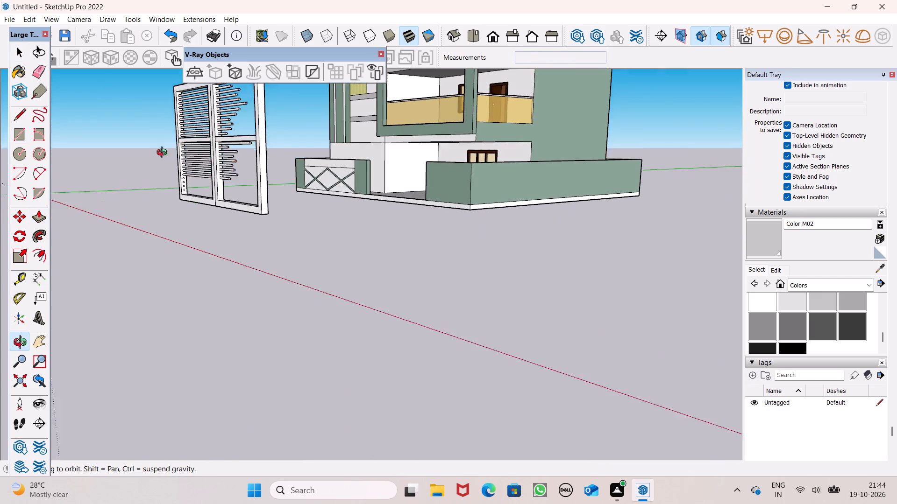
middle_click_drag(164, 154, 217, 163)
scroll(254, 188, "up", 10)
scroll(208, 215, "down", 1)
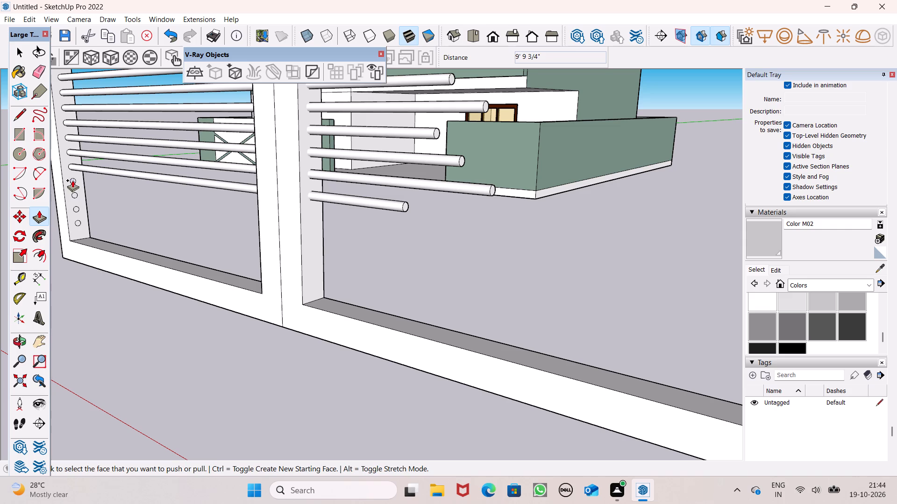
left_click_drag(72, 180, 412, 289)
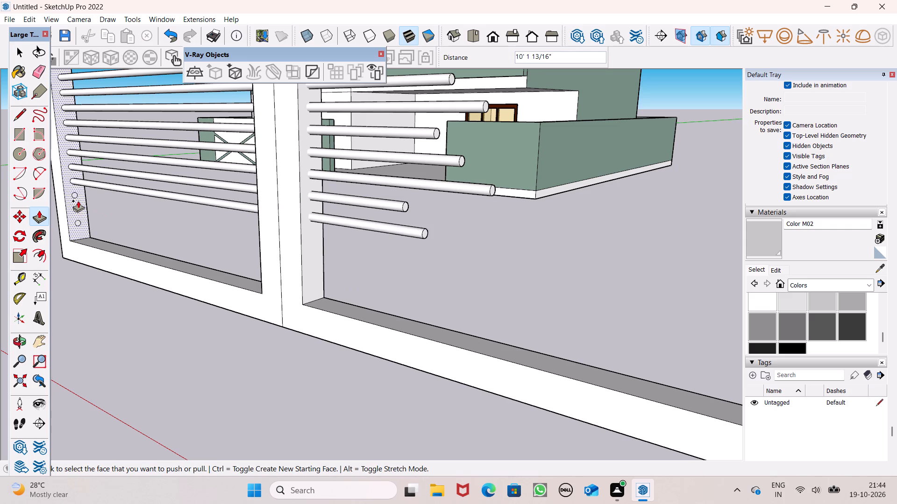
left_click_drag(75, 193, 84, 194)
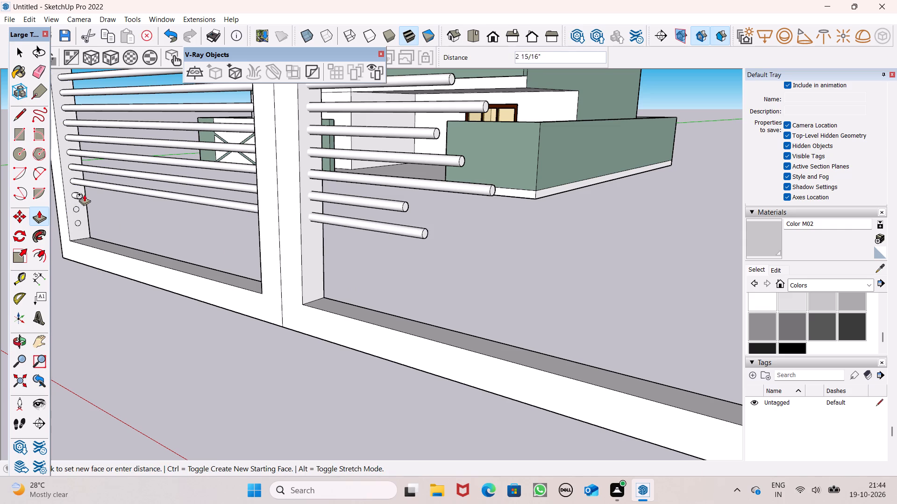
left_click_drag(84, 194, 440, 282)
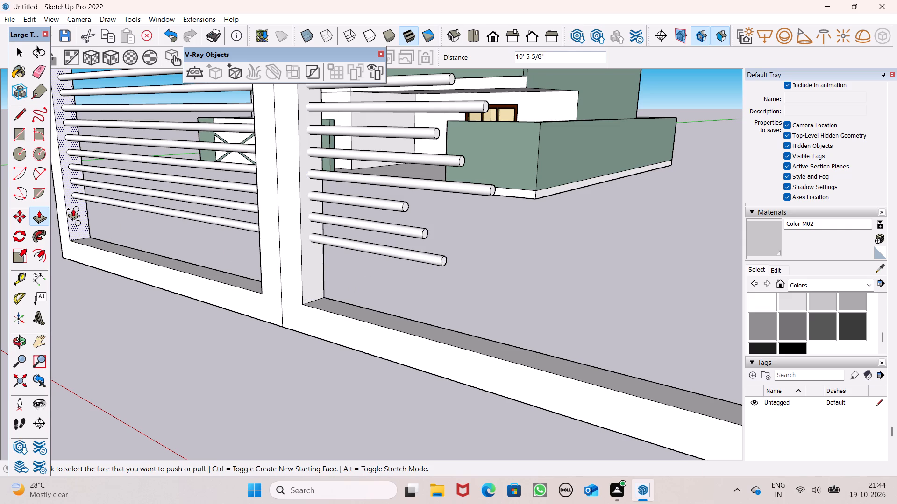
Extrude the twelfth and thirteenth circles below the middle rail into bars about 11' 2" and 11' 5" long.
left_click_drag(75, 208, 486, 307)
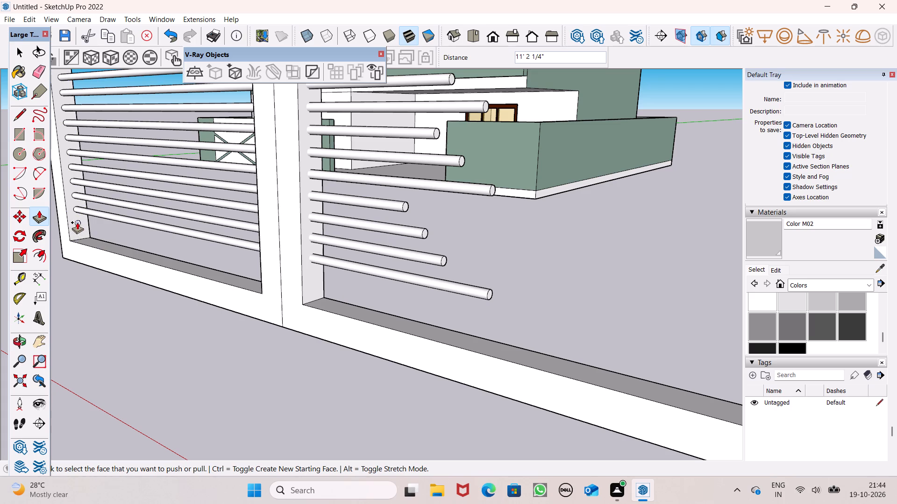
left_click_drag(77, 222, 501, 332)
Lengthen the top bar above the middle rail by about 4', and by a further 2" at its end to meet the right post.
scroll(235, 266, "down", 7)
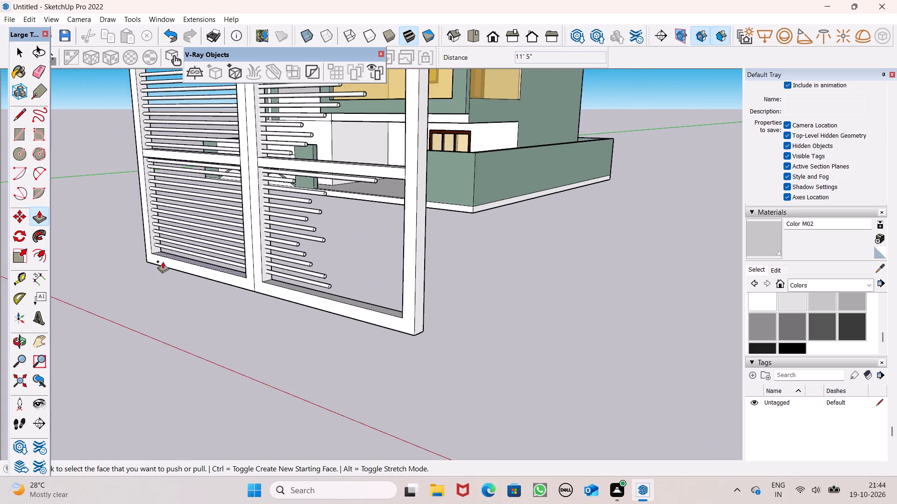
scroll(163, 261, "down", 2)
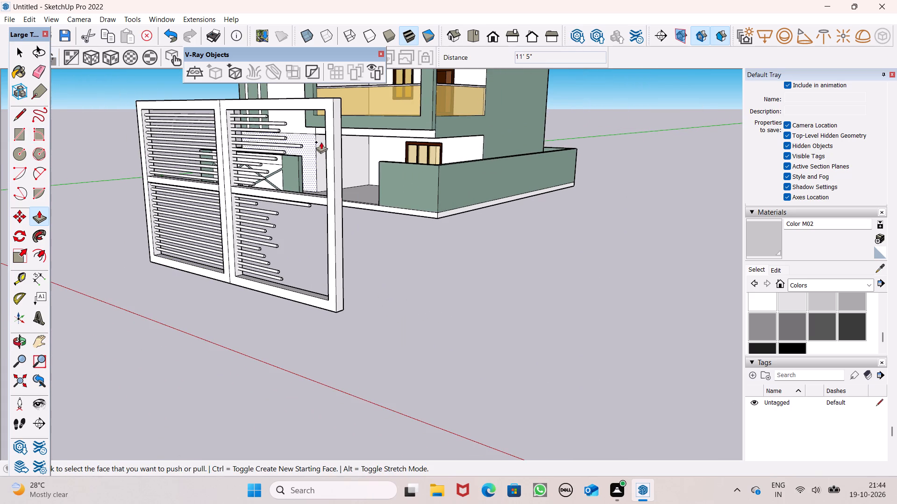
middle_click_drag(309, 148, 286, 171)
scroll(283, 153, "up", 5)
scroll(271, 139, "down", 3)
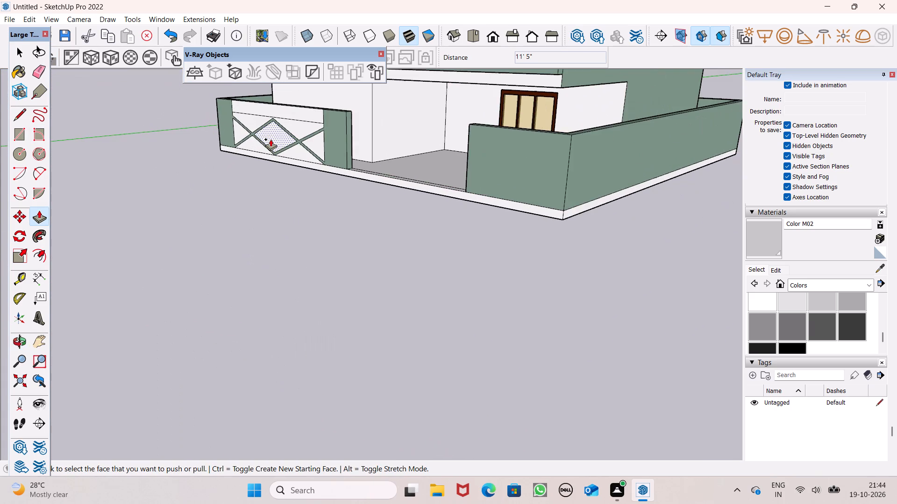
left_click_drag(117, 113, 165, 136)
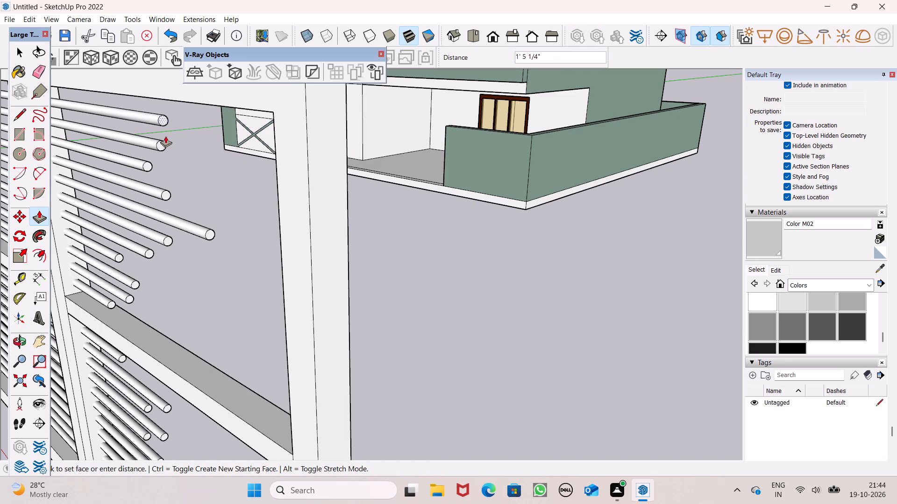
left_click_drag(165, 136, 282, 169)
middle_click_drag(254, 196, 313, 199)
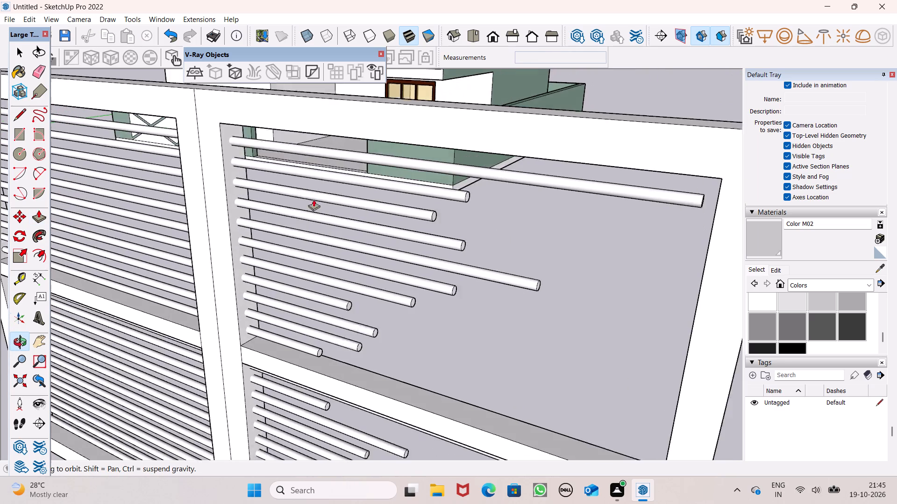
middle_click_drag(313, 199, 311, 202)
scroll(305, 182, "down", 1)
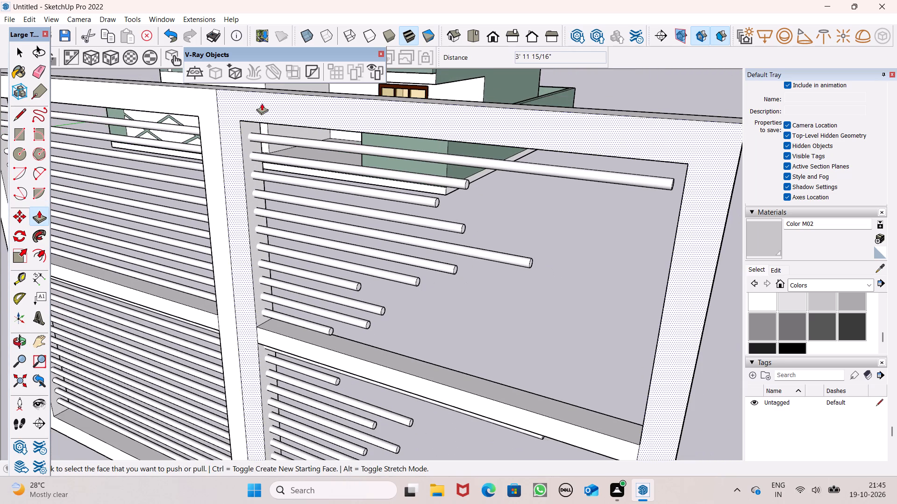
scroll(258, 99, "down", 1)
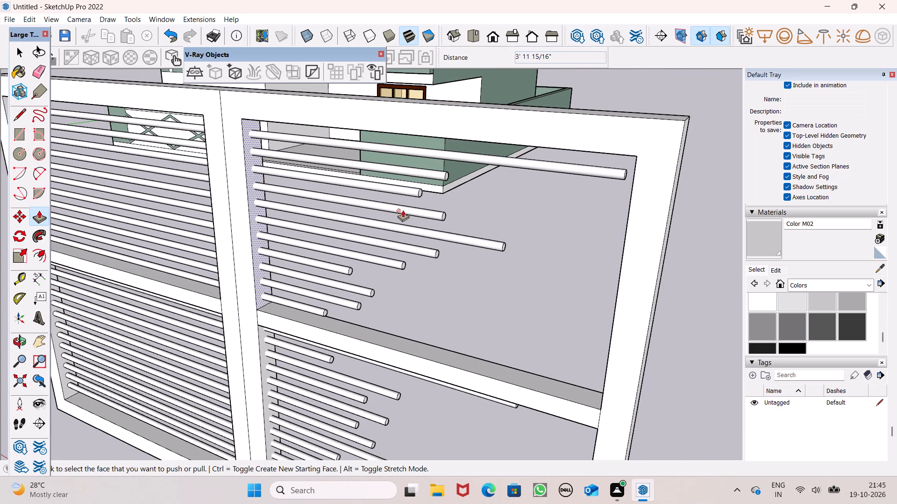
middle_click_drag(406, 213, 392, 208)
scroll(613, 172, "up", 1)
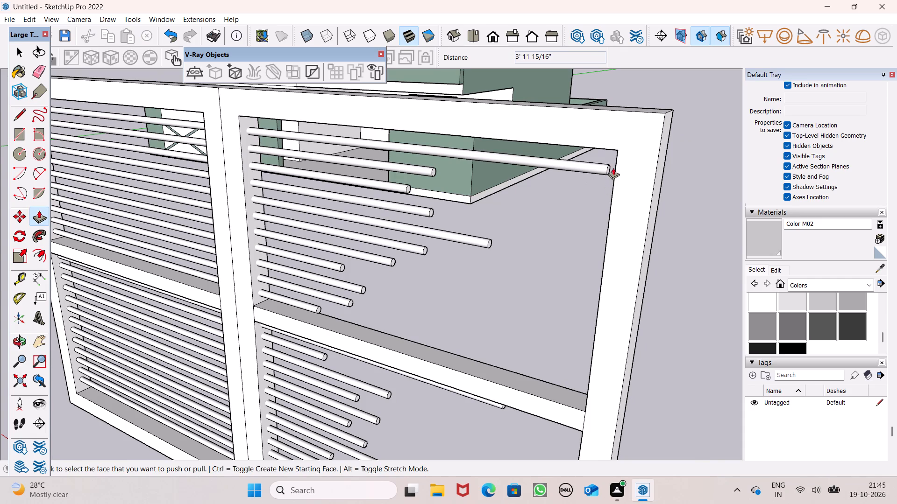
left_click_drag(599, 165, 633, 182)
Examine the gate and its bars from several angles, near and far, against the house front.
scroll(568, 164, "down", 4)
middle_click_drag(559, 185, 614, 192)
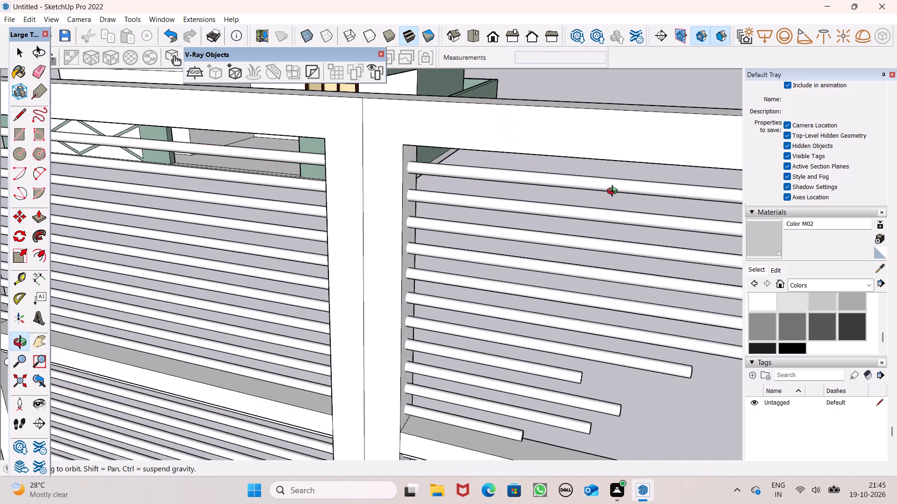
middle_click_drag(614, 192, 594, 194)
scroll(559, 187, "down", 3)
middle_click_drag(621, 217, 591, 213)
scroll(489, 161, "down", 3)
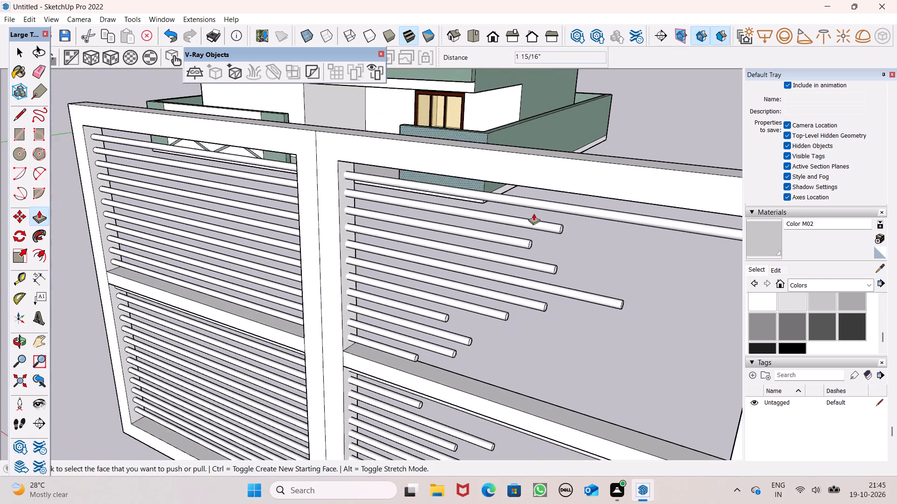
middle_click_drag(540, 221, 554, 211)
scroll(473, 193, "down", 3)
middle_click_drag(523, 255, 573, 250)
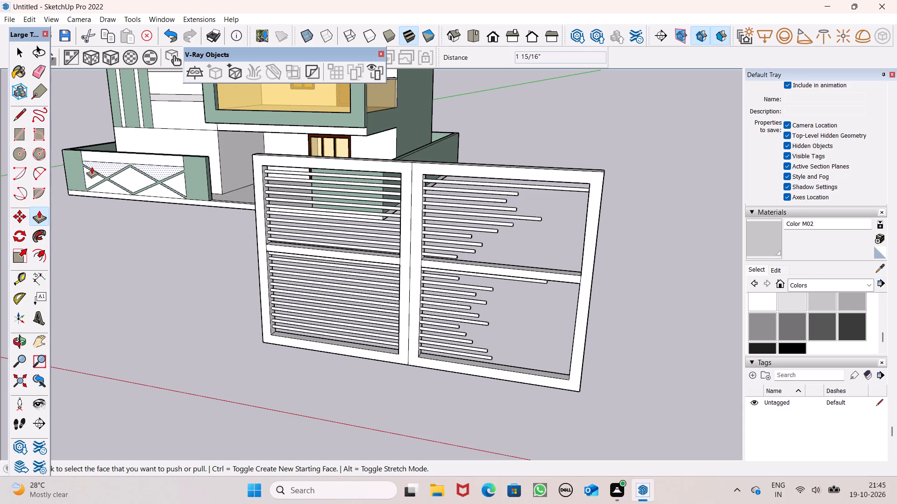
middle_click_drag(125, 203, 9, 184)
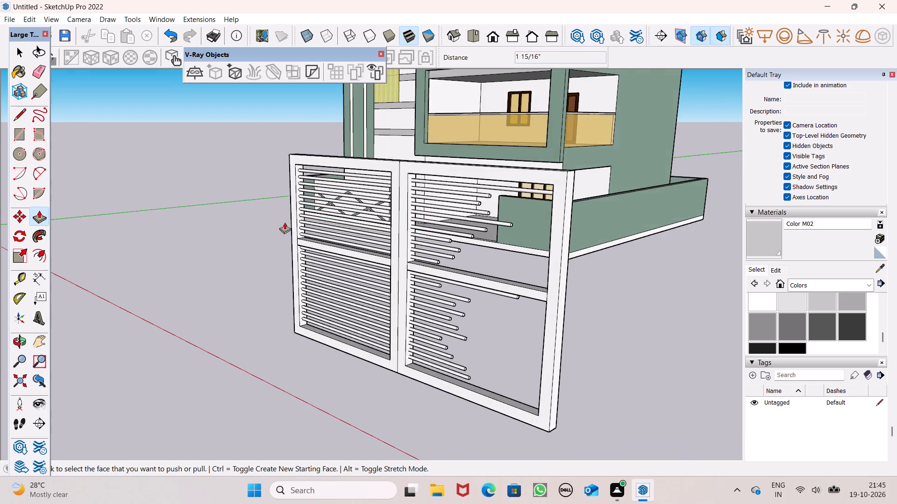
scroll(286, 222, "up", 3)
scroll(209, 193, "down", 4)
scroll(135, 148, "down", 1)
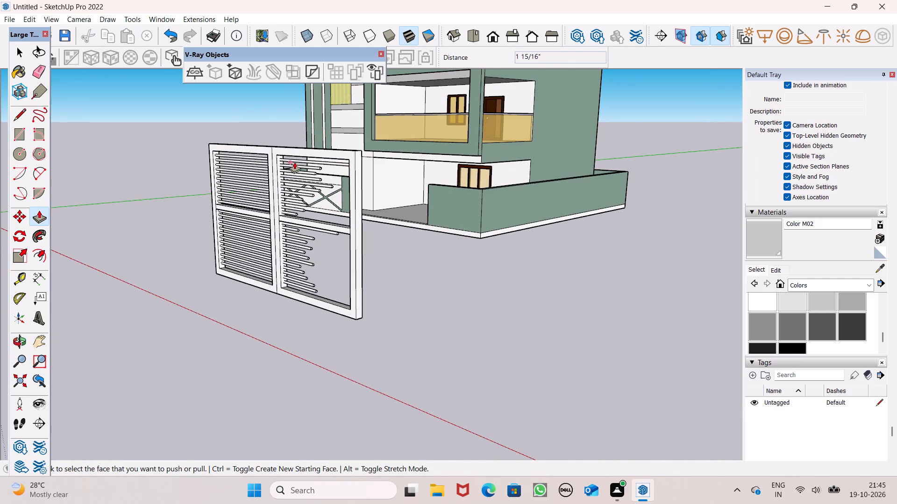
scroll(376, 151, "down", 3)
scroll(445, 148, "down", 5)
scroll(375, 164, "up", 6)
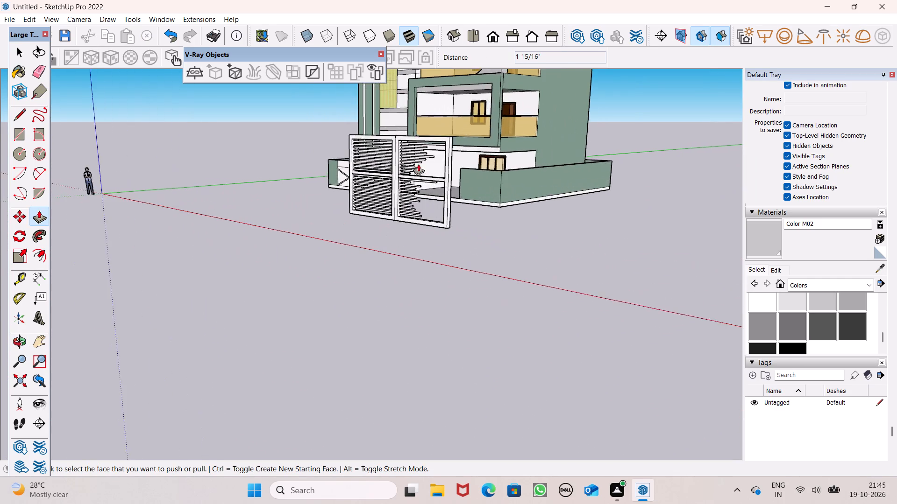
scroll(418, 164, "up", 2)
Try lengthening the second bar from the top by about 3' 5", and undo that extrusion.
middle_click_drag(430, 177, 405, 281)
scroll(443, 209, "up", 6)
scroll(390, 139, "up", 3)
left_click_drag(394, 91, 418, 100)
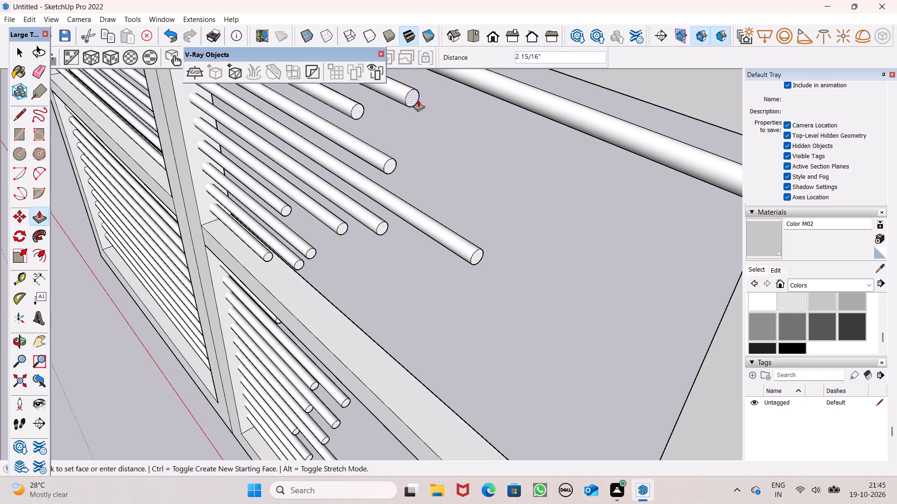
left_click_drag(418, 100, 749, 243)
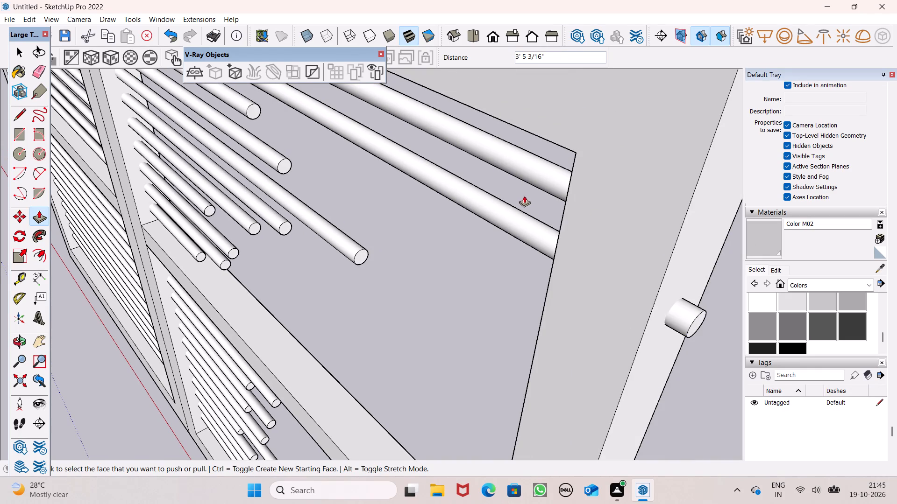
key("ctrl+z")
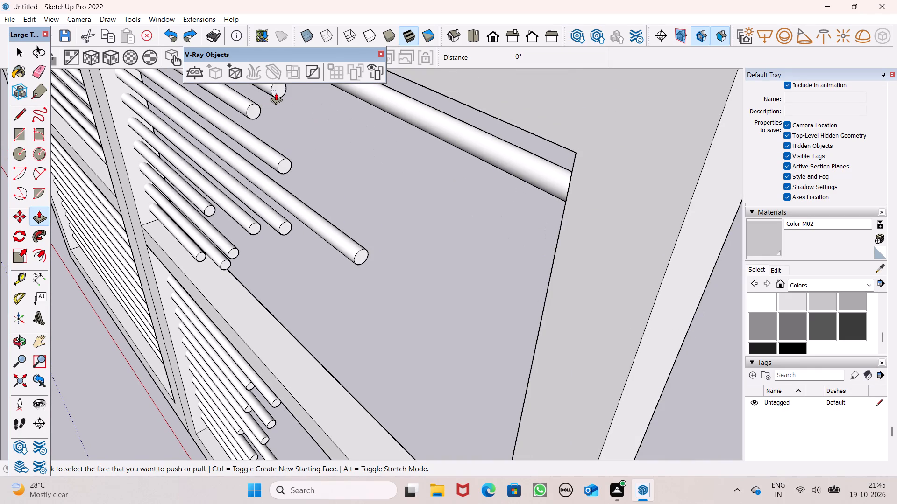
Lengthen the second and third bars from the top towards the right post by about 2' 10" and 3' 2 1/2".
left_click_drag(276, 93, 566, 213)
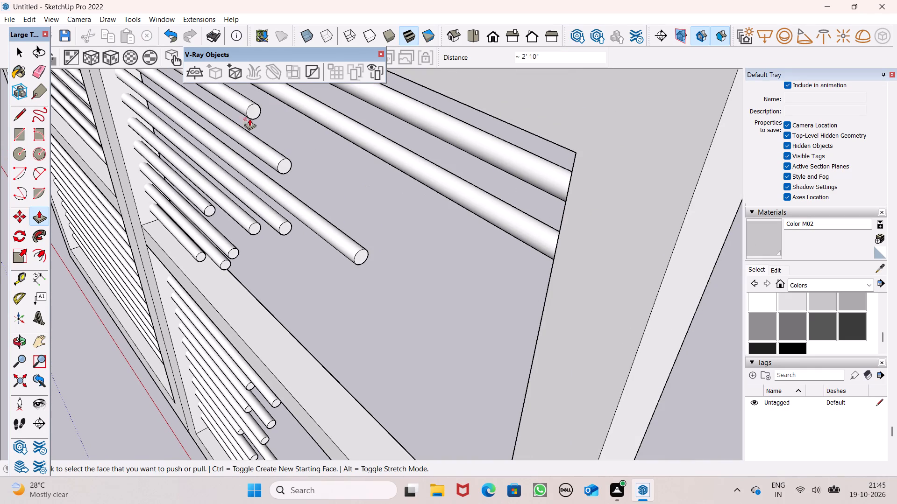
left_click_drag(258, 111, 554, 261)
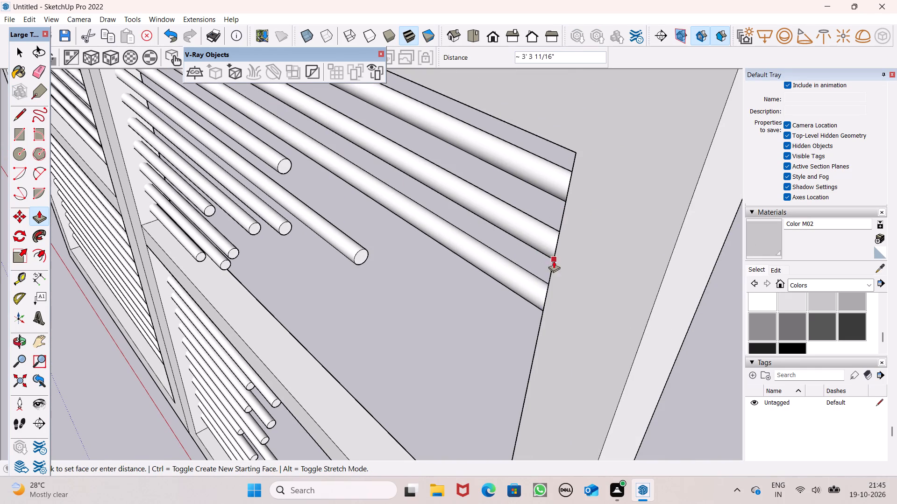
left_click_drag(554, 261, 562, 267)
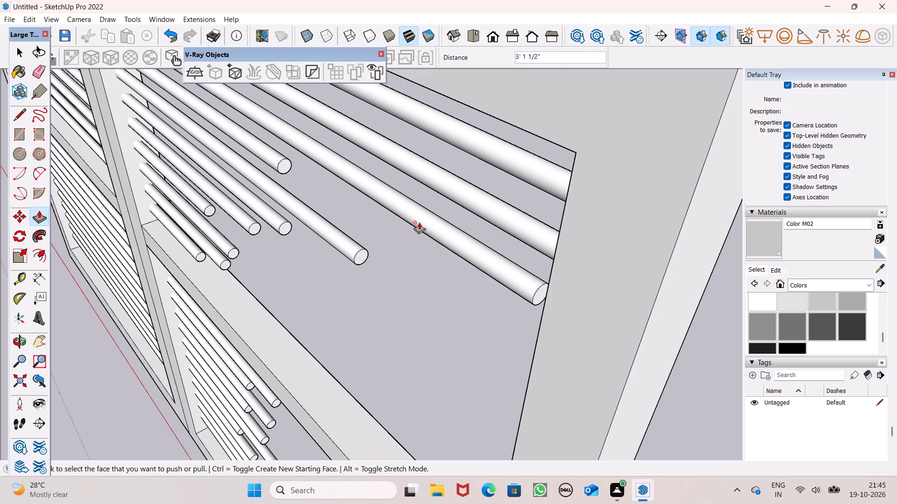
left_click_drag(537, 294, 549, 303)
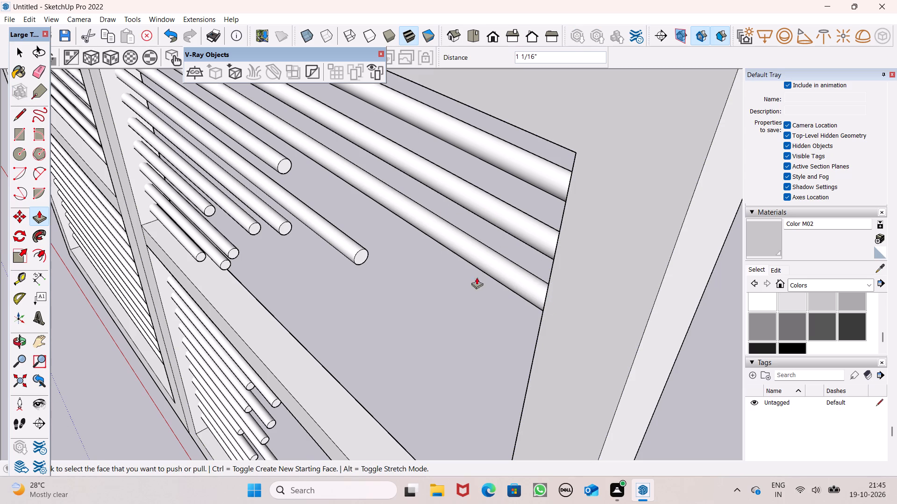
Lengthen the fourth and fifth bars from the top towards the right post by about 2' 8" and 1' 9".
left_click_drag(282, 166, 538, 324)
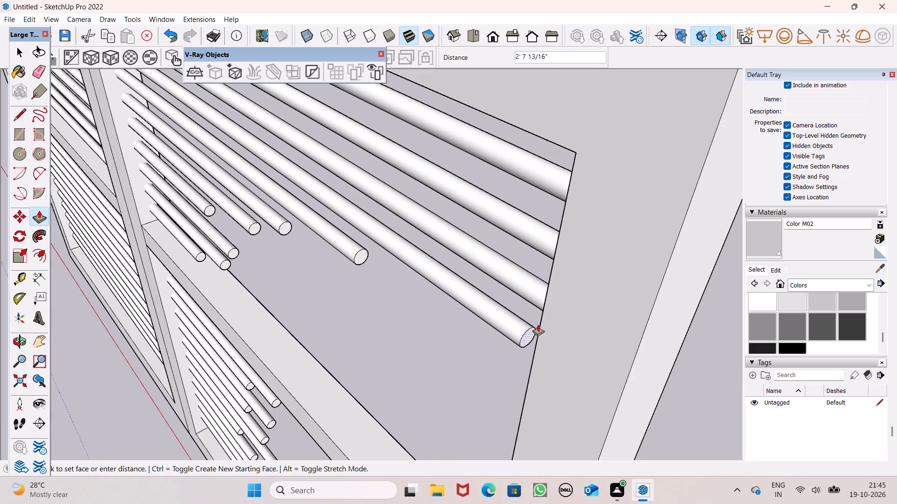
left_click_drag(538, 324, 544, 328)
left_click_drag(360, 252, 503, 342)
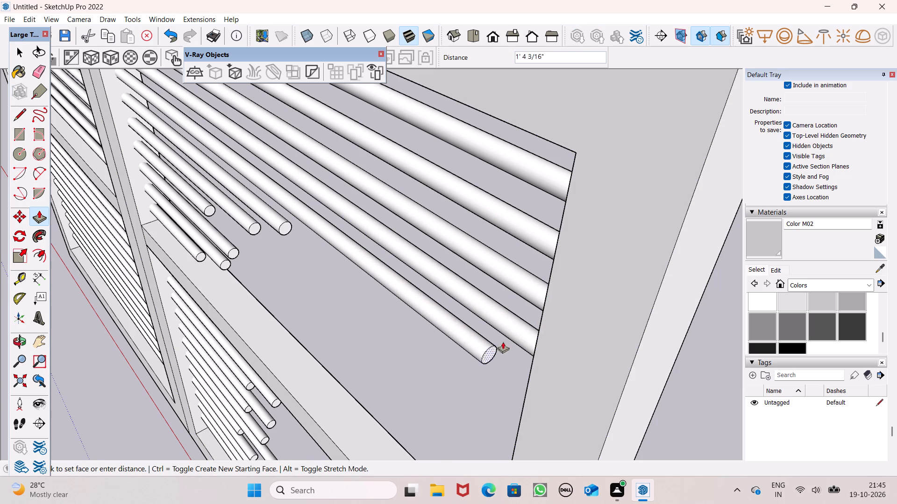
left_click_drag(503, 342, 548, 376)
Lengthen the third bar from the top by about 1 3/16" more to close its gap with the right post.
scroll(466, 262, "down", 5)
middle_click_drag(462, 286, 602, 222)
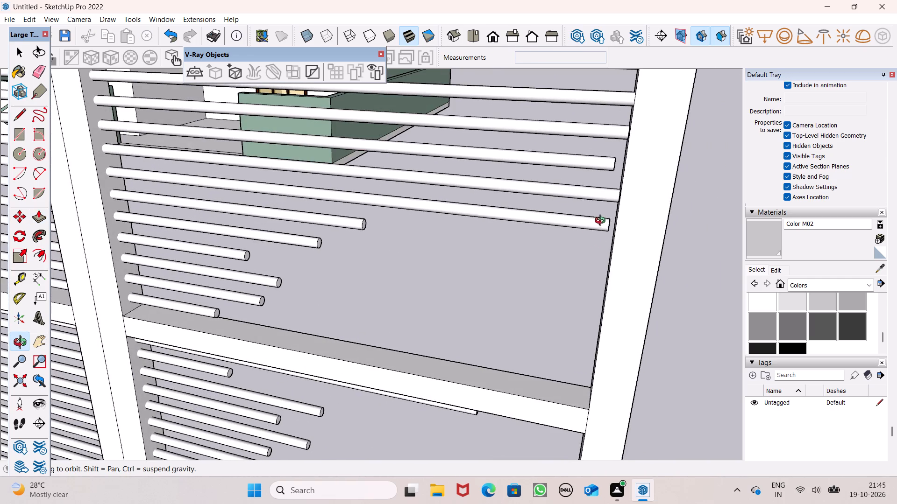
middle_click_drag(602, 222, 568, 232)
scroll(598, 192, "up", 3)
scroll(592, 187, "down", 3)
middle_click_drag(588, 191, 576, 204)
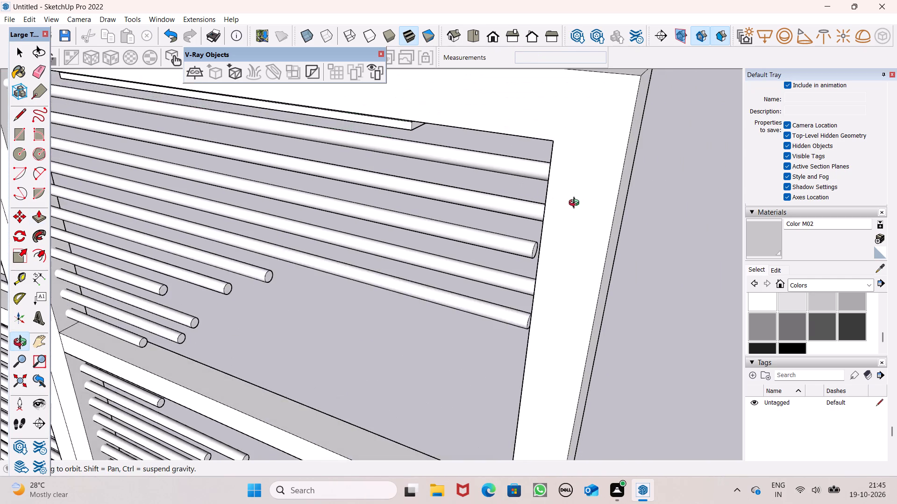
middle_click_drag(576, 204, 579, 196)
scroll(556, 204, "up", 7)
middle_click_drag(534, 227, 538, 233)
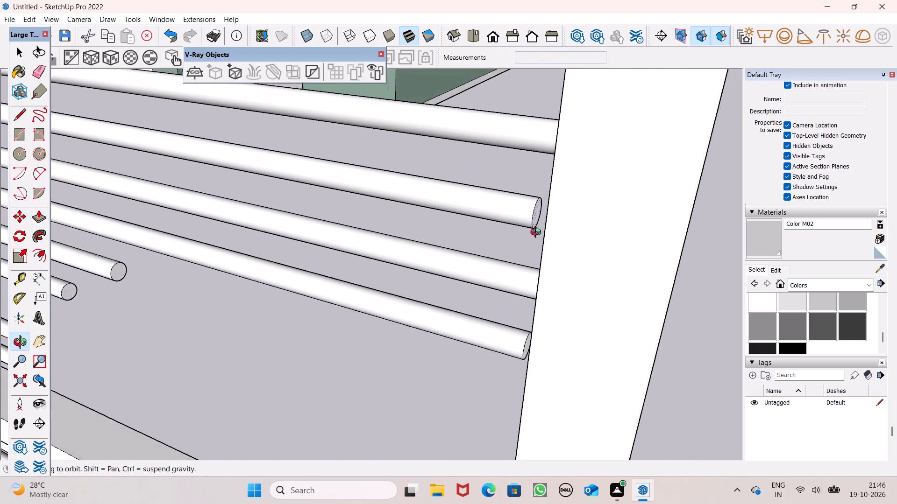
middle_click_drag(538, 233, 559, 222)
scroll(539, 217, "up", 1)
scroll(542, 191, "down", 2)
middle_click_drag(537, 201, 535, 200)
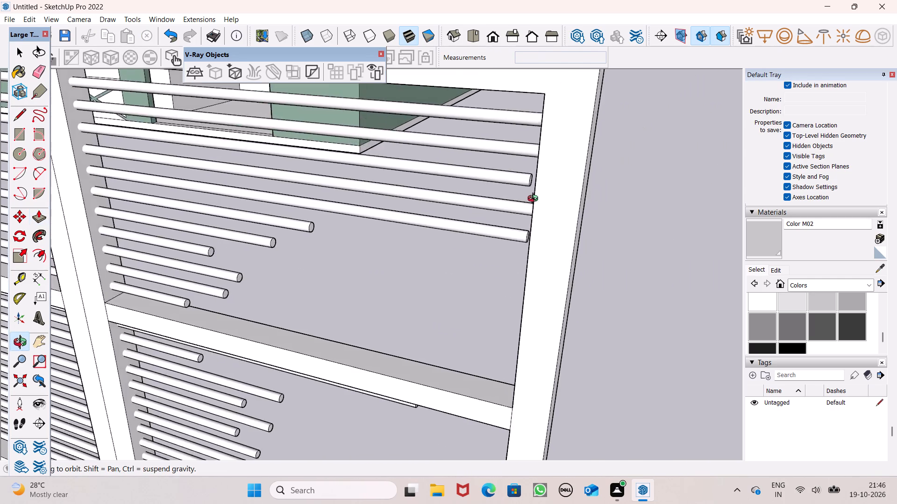
middle_click_drag(535, 200, 549, 212)
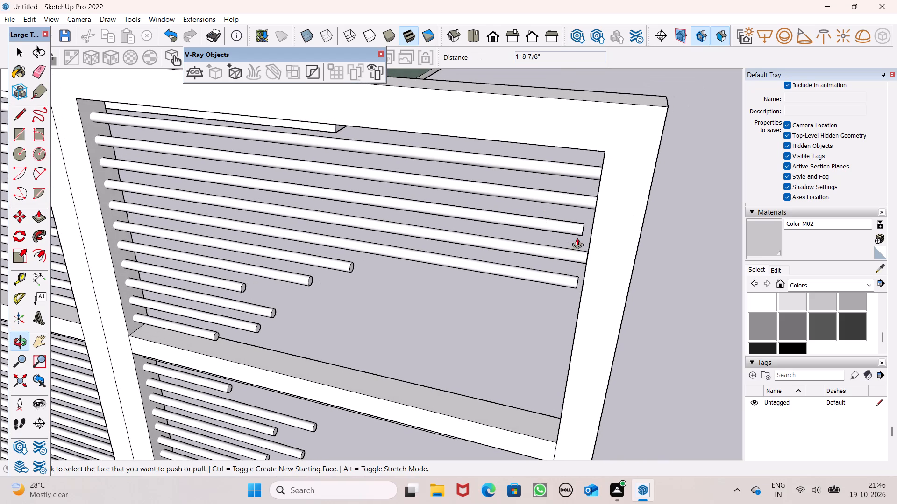
scroll(581, 220, "up", 2)
scroll(584, 219, "down", 1)
middle_click_drag(587, 233, 561, 223)
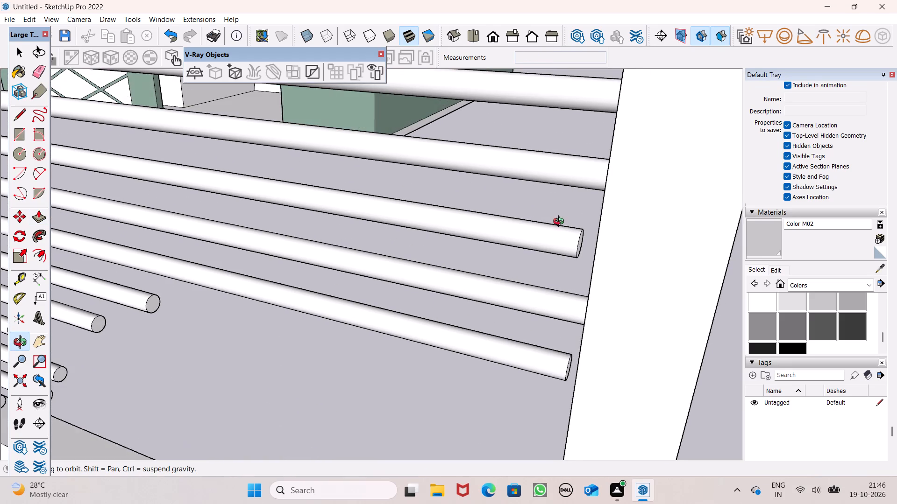
middle_click_drag(561, 223, 555, 220)
left_click_drag(578, 240, 596, 247)
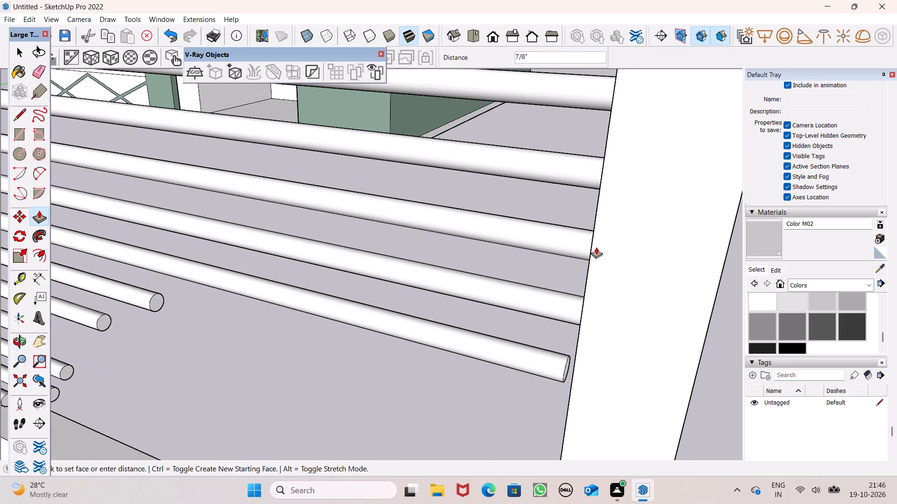
left_click_drag(596, 247, 600, 249)
Lengthen the fifth bar from the top in the upper-right gate panel by about 7/16" towards the right post.
scroll(528, 206, "down", 2)
middle_click_drag(536, 226, 571, 214)
scroll(598, 209, "up", 1)
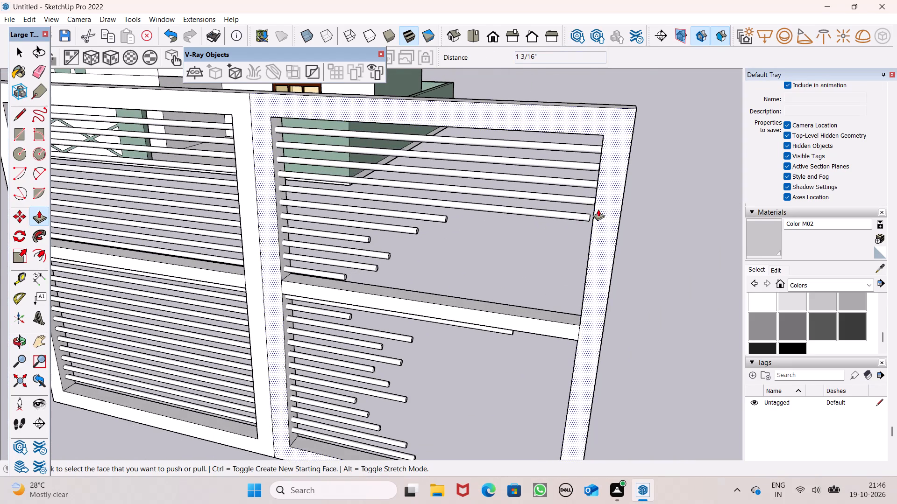
scroll(598, 209, "up", 5)
middle_click_drag(588, 217, 577, 210)
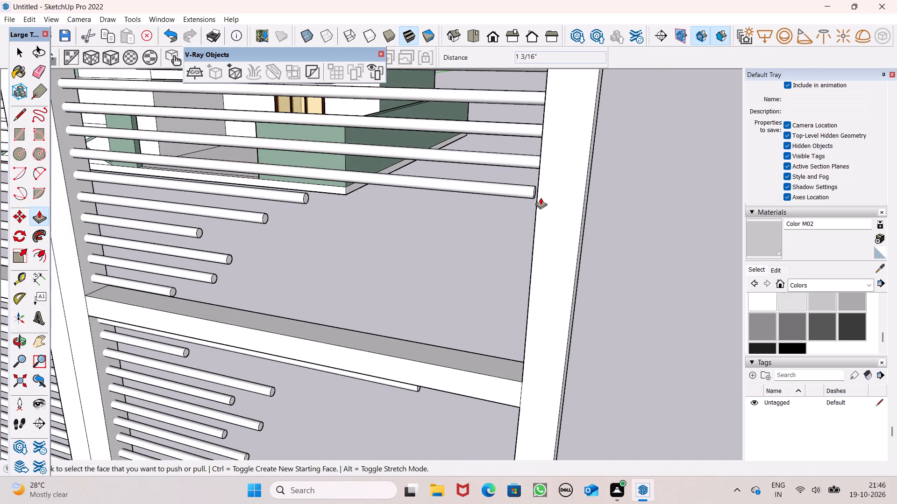
scroll(541, 196, "up", 9)
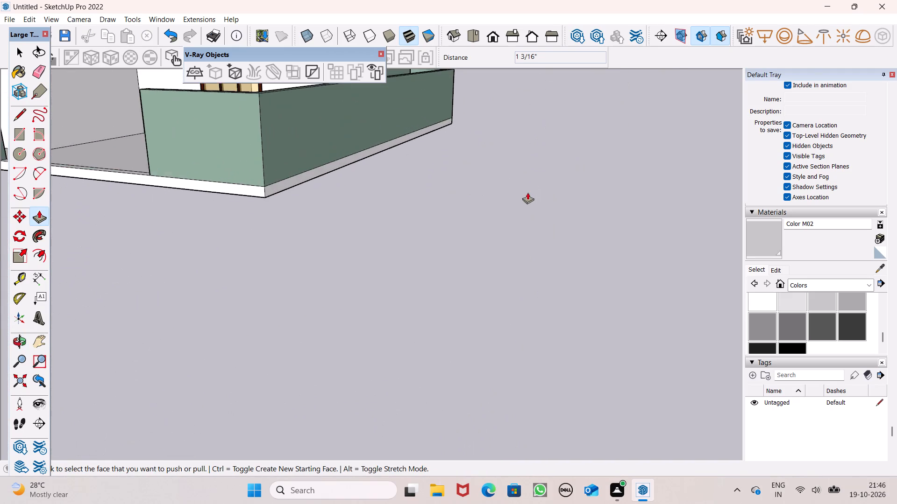
scroll(526, 194, "down", 4)
left_click_drag(431, 289, 430, 289)
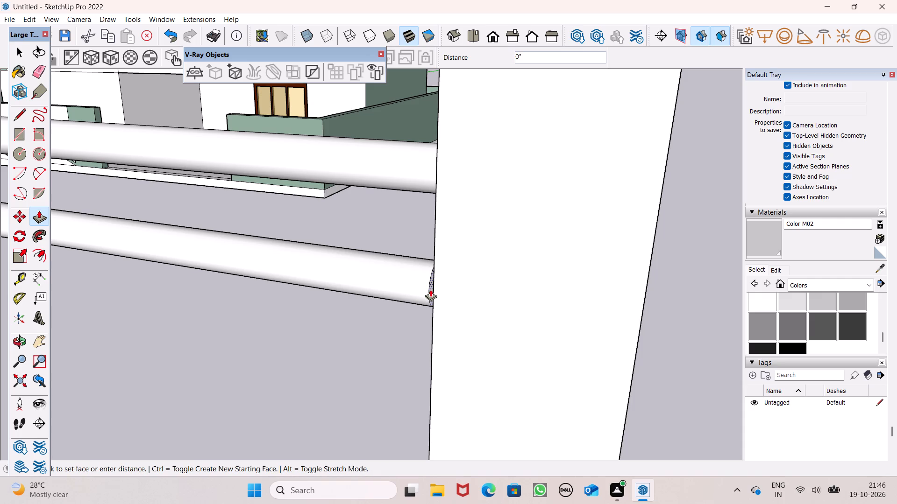
left_click_drag(430, 289, 443, 296)
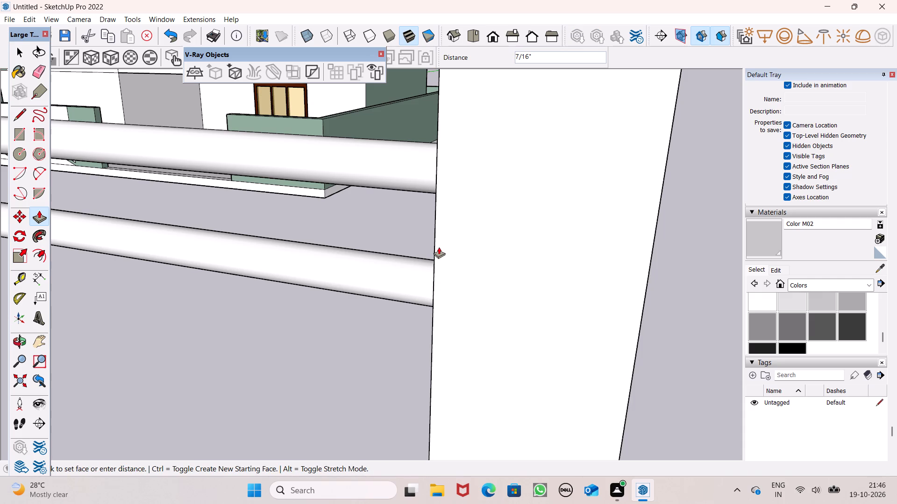
Lengthen the sixth bar from the top by about 2' 11 5/8" to reach the right post.
scroll(439, 247, "down", 1)
scroll(513, 198, "down", 5)
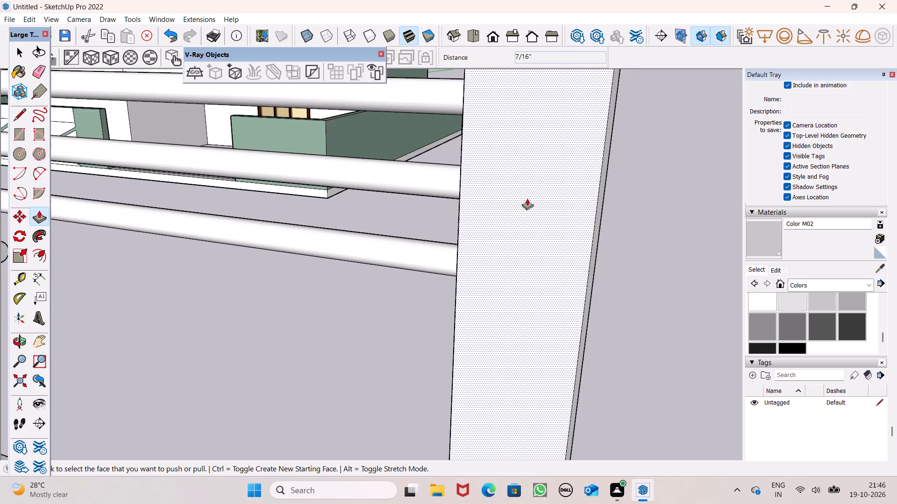
scroll(524, 198, "down", 13)
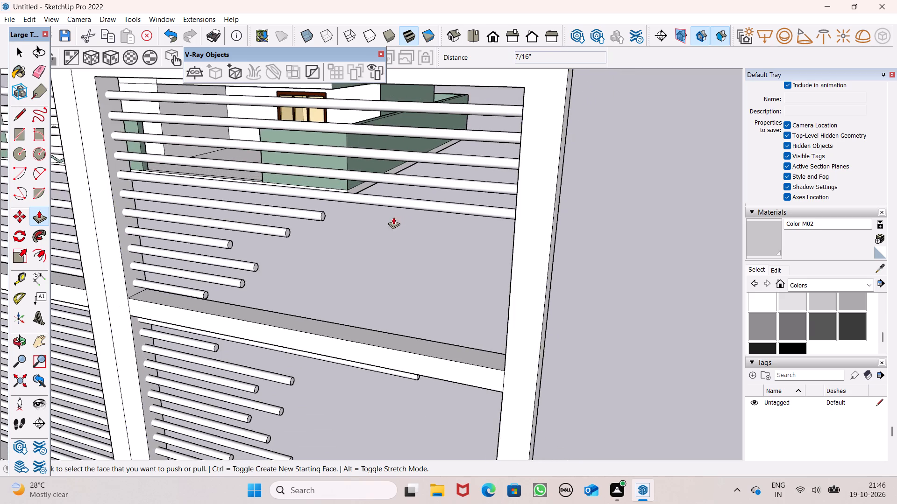
scroll(361, 217, "up", 3)
scroll(359, 217, "down", 3)
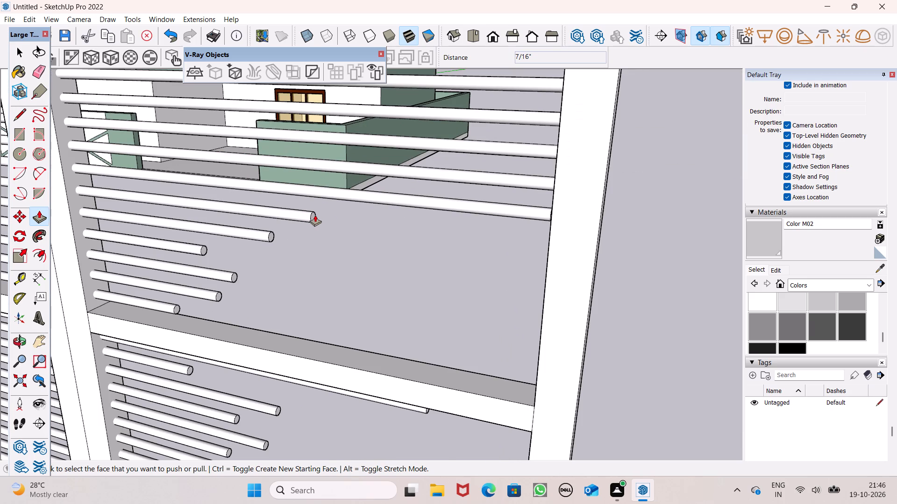
left_click_drag(315, 215, 553, 241)
scroll(555, 218, "up", 6)
middle_click_drag(550, 238, 586, 252)
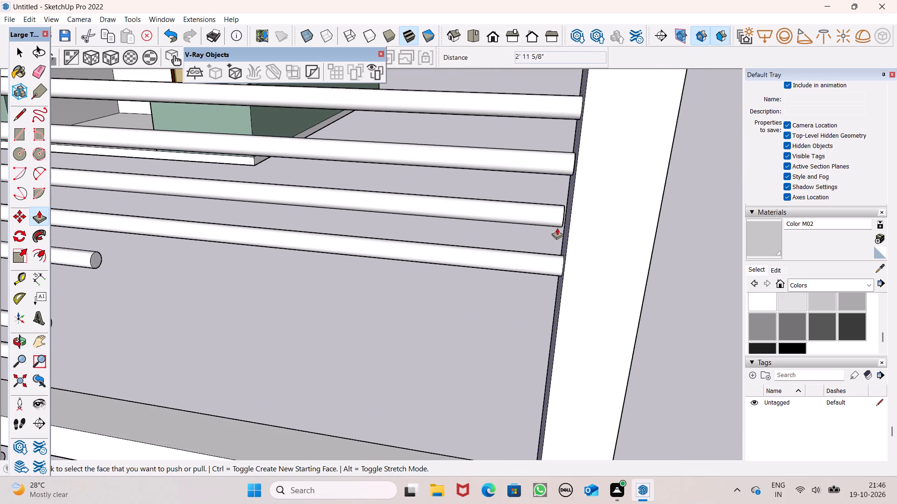
Lengthen the fifth bar from the top by about 3/8" more to close its remaining gap with the right post.
scroll(563, 217, "up", 8)
middle_click_drag(561, 230, 547, 245)
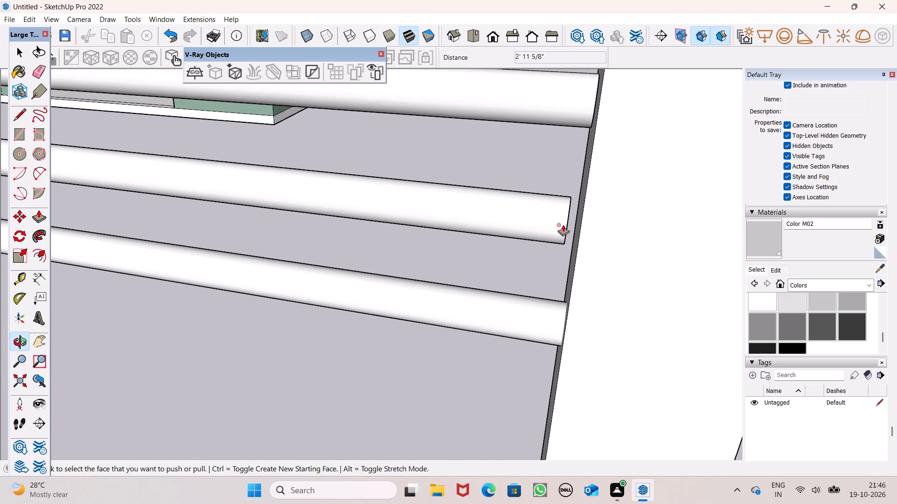
scroll(563, 224, "up", 5)
middle_click_drag(573, 224, 580, 221)
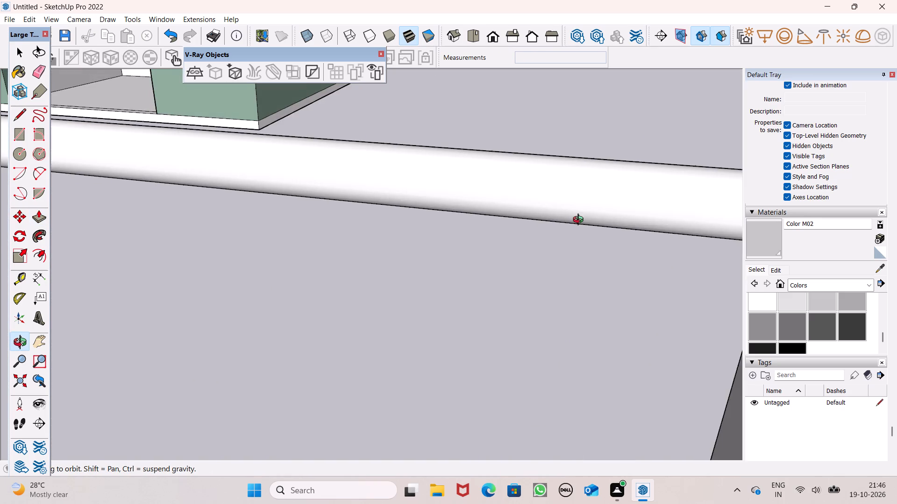
middle_click_drag(580, 221, 575, 218)
scroll(461, 217, "down", 4)
scroll(462, 212, "up", 11)
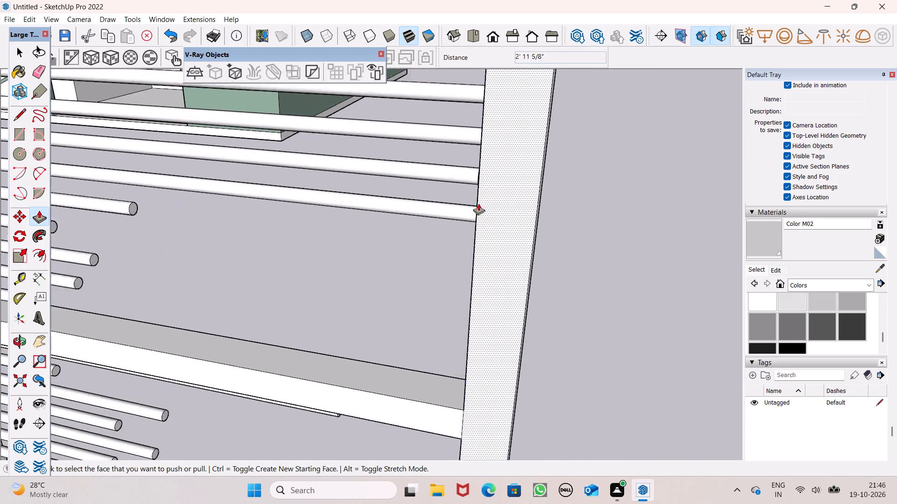
scroll(478, 203, "up", 8)
scroll(476, 182, "down", 8)
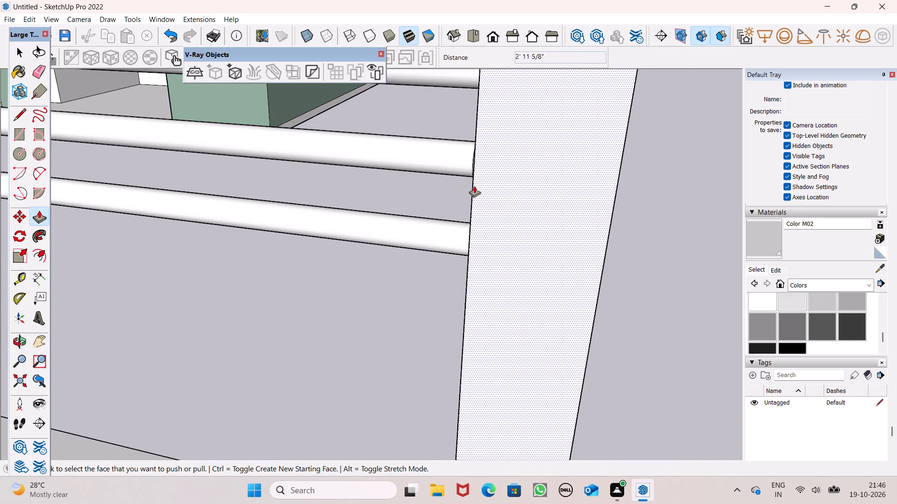
scroll(472, 168, "up", 9)
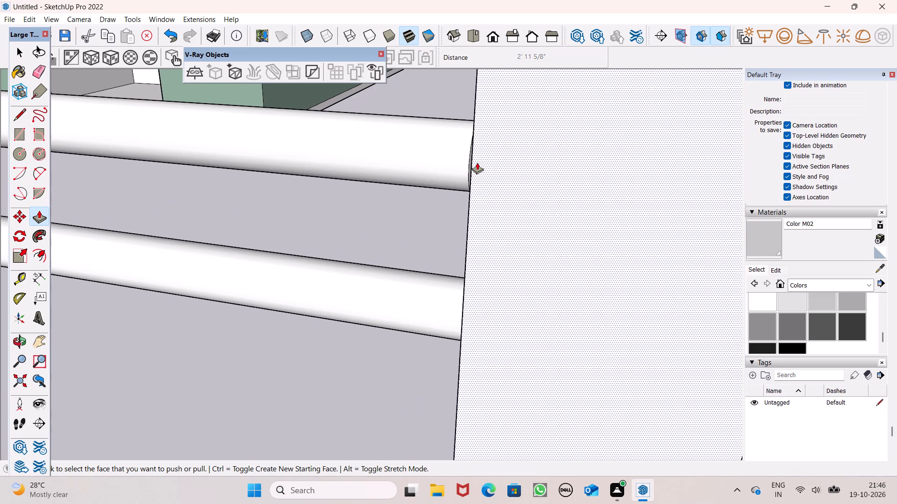
scroll(477, 163, "up", 6)
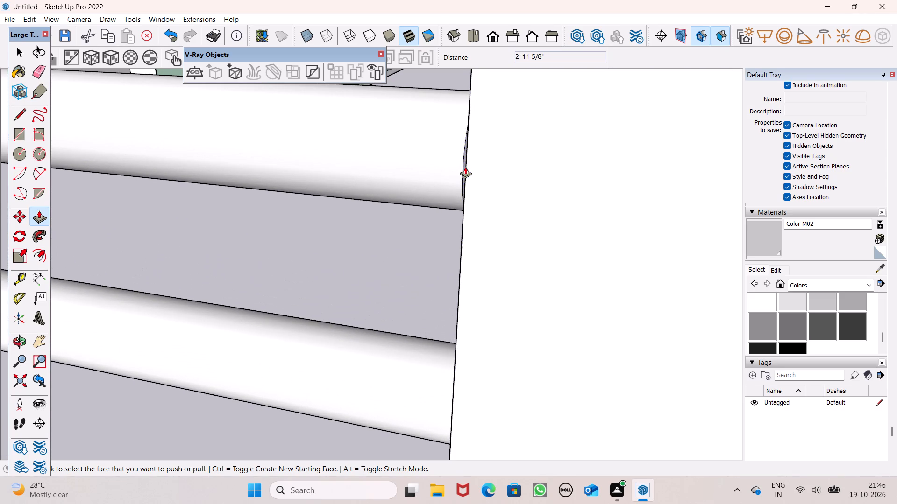
left_click_drag(462, 171, 468, 175)
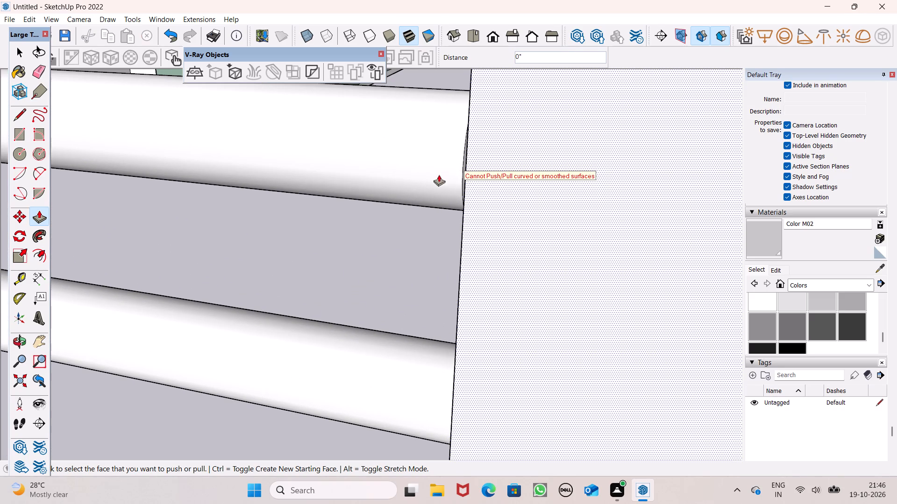
middle_click_drag(451, 189, 498, 209)
middle_click_drag(483, 190, 473, 210)
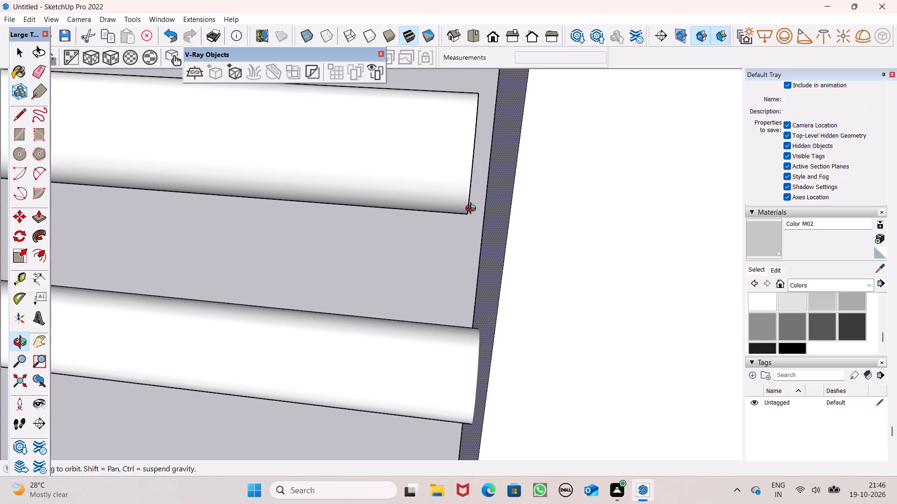
middle_click_drag(473, 210, 458, 220)
scroll(477, 186, "up", 3)
scroll(475, 186, "down", 4)
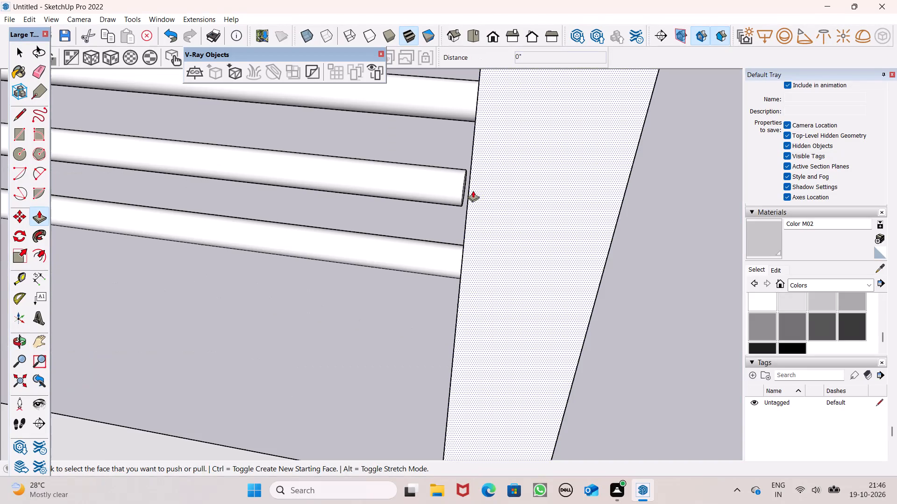
scroll(462, 182, "up", 12)
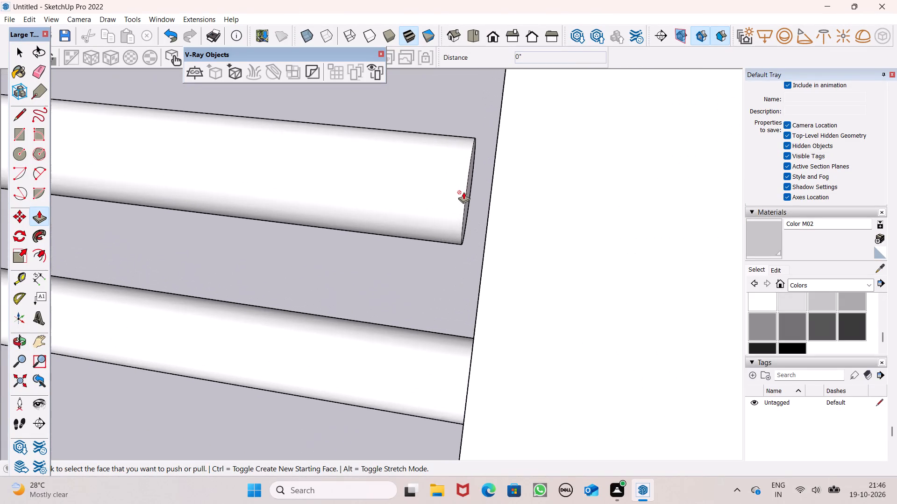
scroll(463, 192, "up", 1)
left_click_drag(467, 206, 499, 211)
scroll(467, 168, "down", 9)
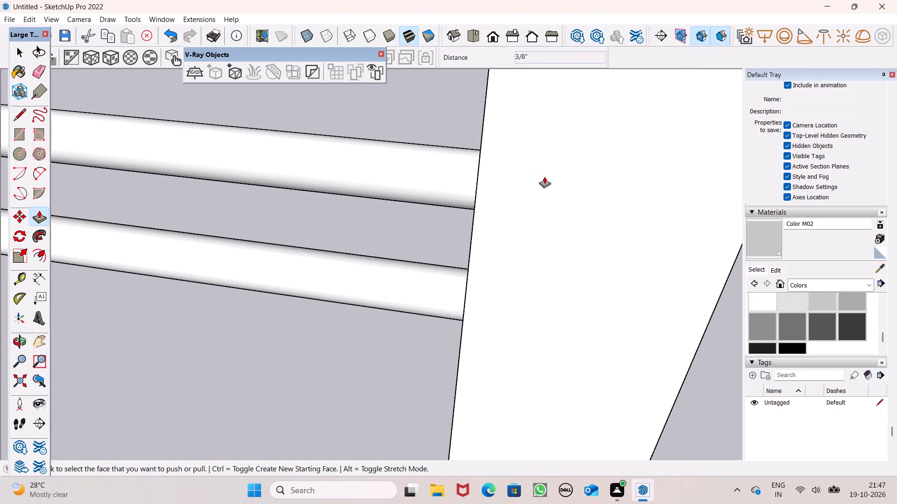
Lengthen the seventh and eighth bars from the top to the right post by about 3' 7 1/4" and 4' 8 7/8".
scroll(552, 173, "down", 19)
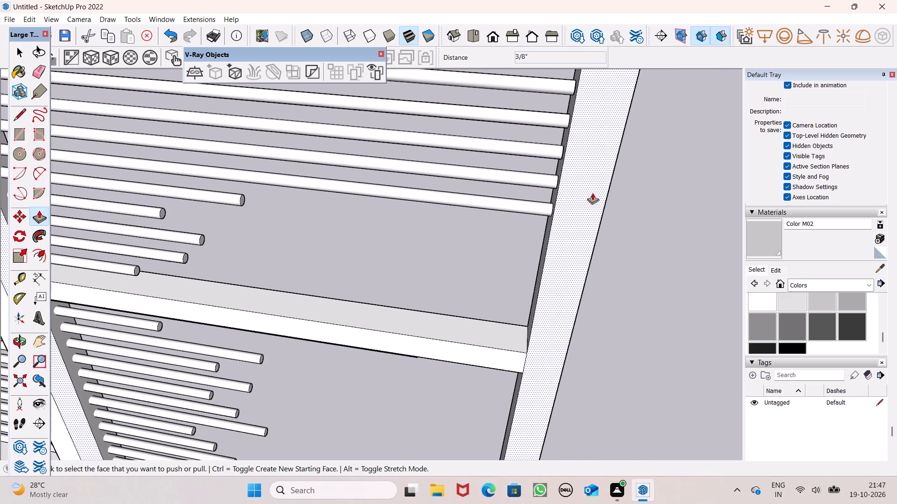
middle_click_drag(588, 195, 578, 157)
scroll(580, 156, "up", 1)
scroll(581, 155, "down", 3)
middle_click_drag(383, 203, 311, 203)
scroll(278, 189, "up", 3)
scroll(268, 175, "down", 3)
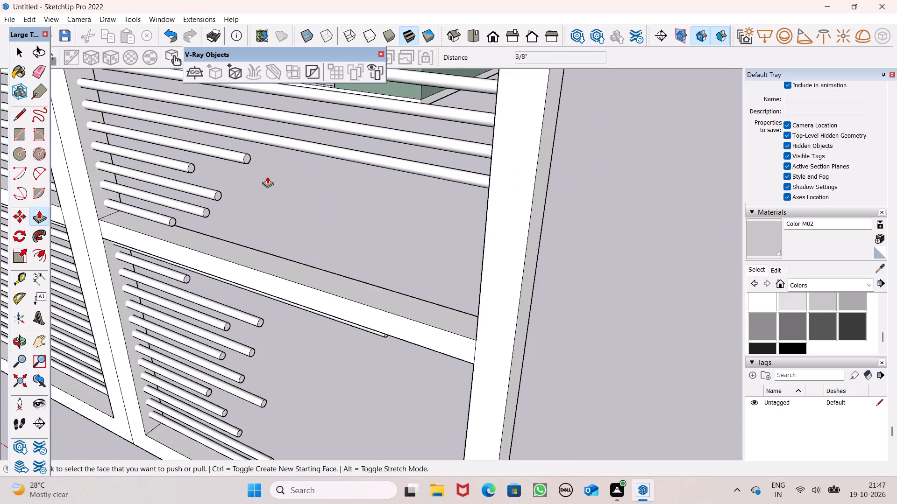
left_click_drag(246, 160, 399, 195)
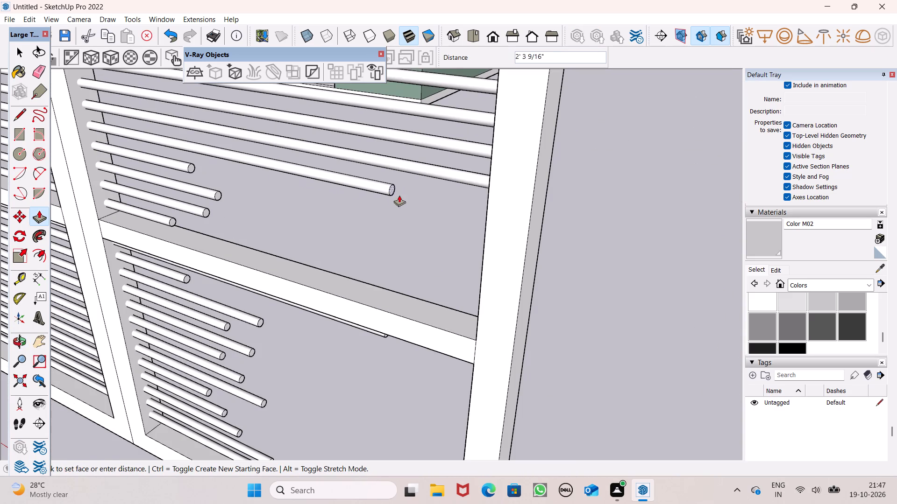
left_click_drag(399, 195, 497, 200)
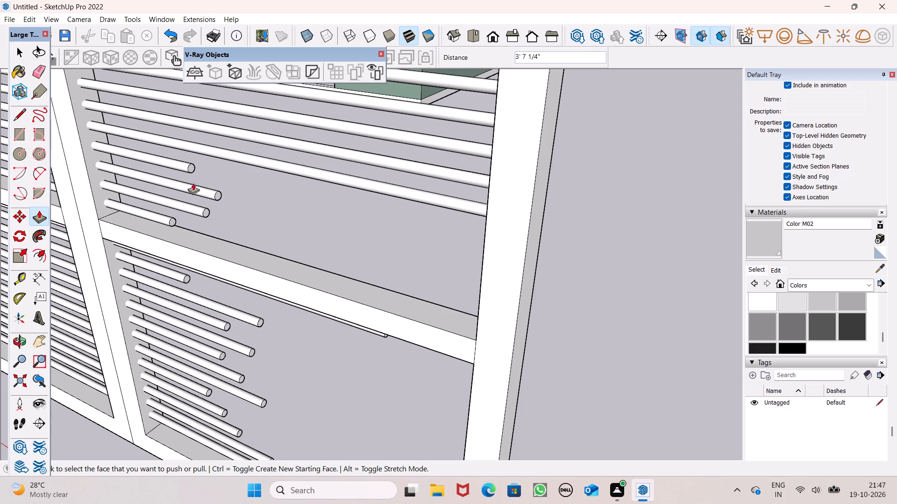
left_click_drag(189, 169, 351, 217)
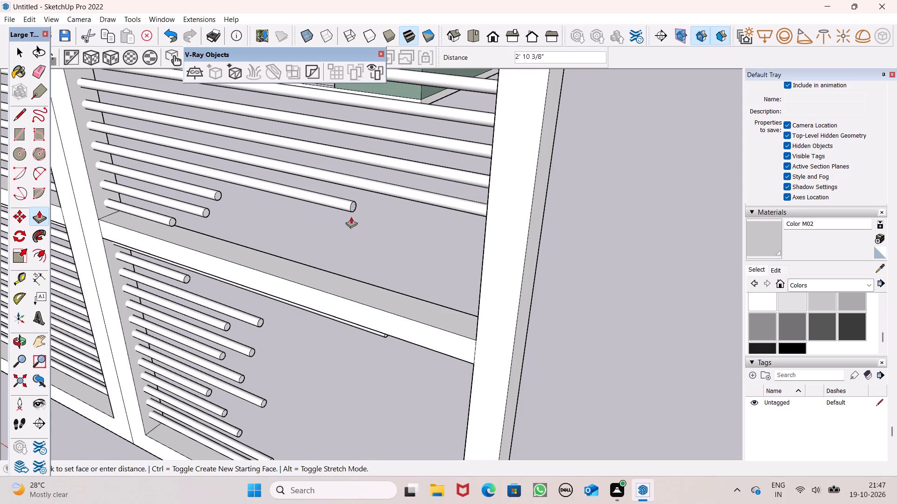
left_click_drag(351, 217, 486, 231)
Lengthen the ninth and tenth bars from the top to the right post by about 4' 3 1/8" and 4' 6 11/16".
middle_click_drag(469, 256, 584, 249)
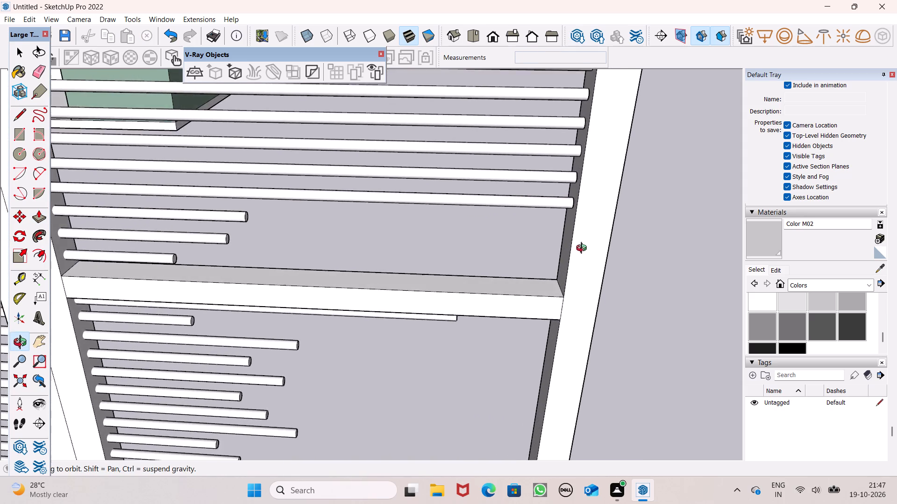
middle_click_drag(584, 249, 554, 251)
scroll(441, 200, "down", 3)
middle_click_drag(427, 238, 356, 226)
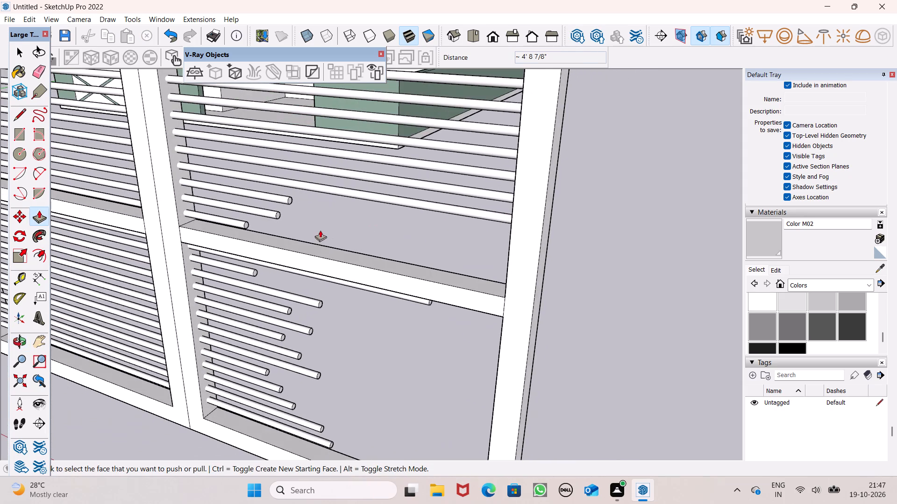
scroll(320, 230, "up", 1)
left_click_drag(275, 189, 610, 250)
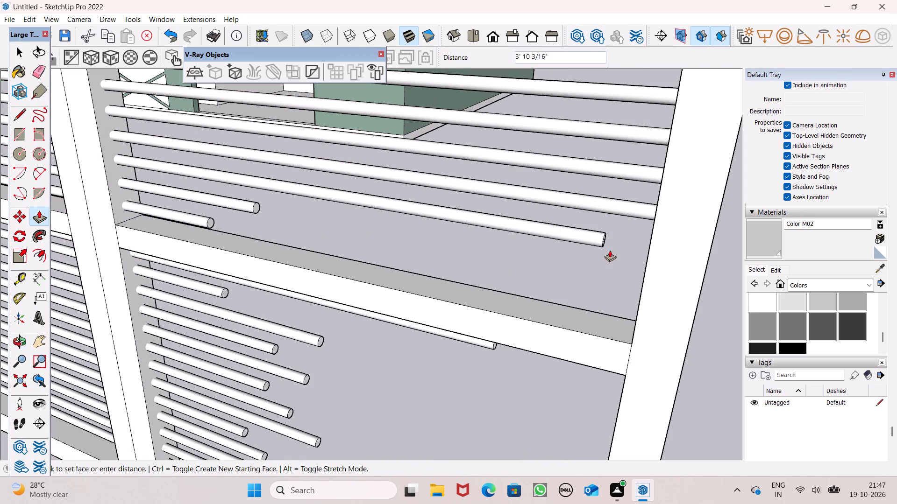
left_click_drag(610, 250, 650, 262)
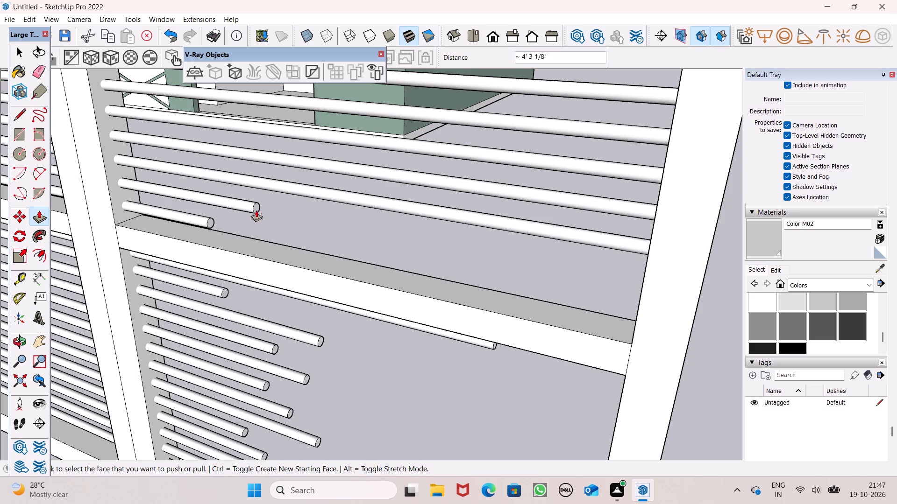
left_click_drag(256, 210, 644, 280)
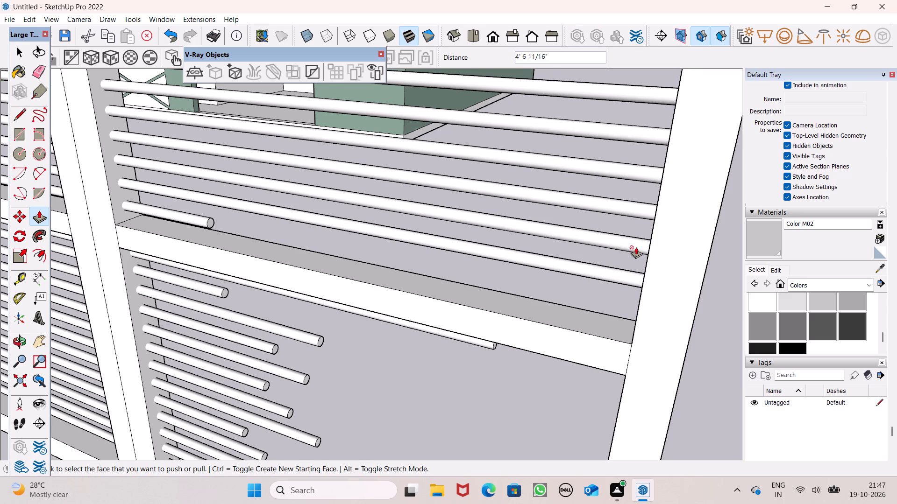
Lengthen the lowest bar above the middle rail to the right post by about 5' 4 1/4".
scroll(638, 250, "down", 3)
middle_click_drag(634, 264, 690, 282)
scroll(566, 236, "down", 4)
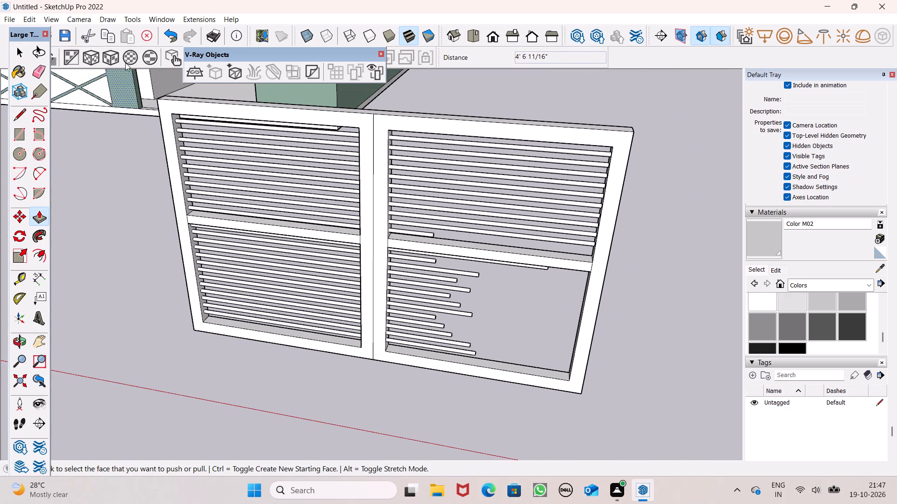
scroll(179, 139, "down", 2)
middle_click_drag(189, 139, 157, 133)
scroll(496, 222, "up", 7)
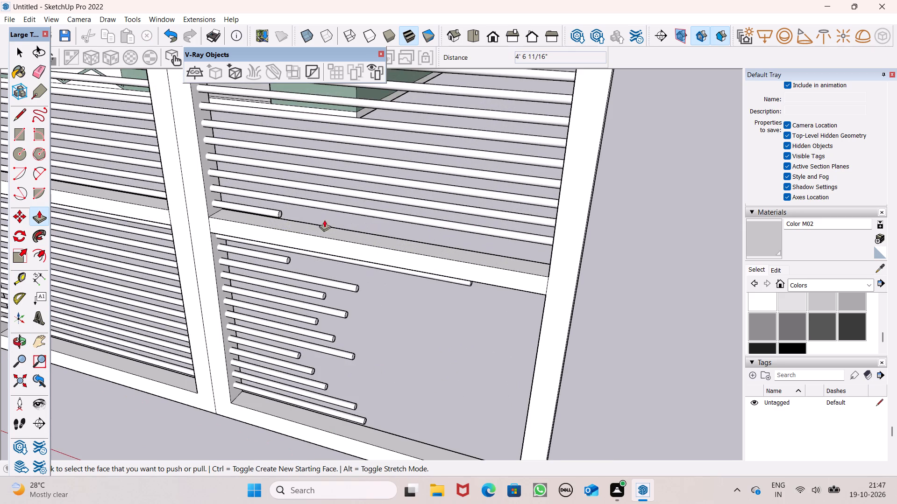
left_click_drag(220, 206, 219, 206)
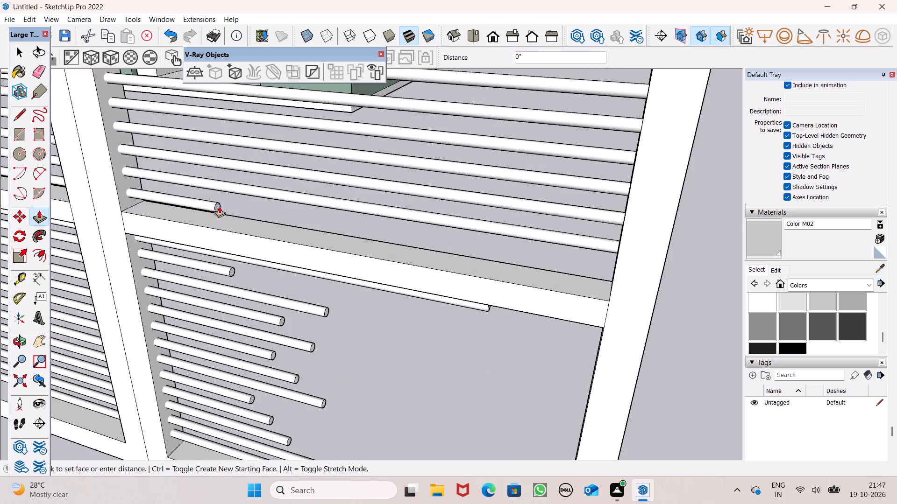
left_click_drag(219, 206, 625, 231)
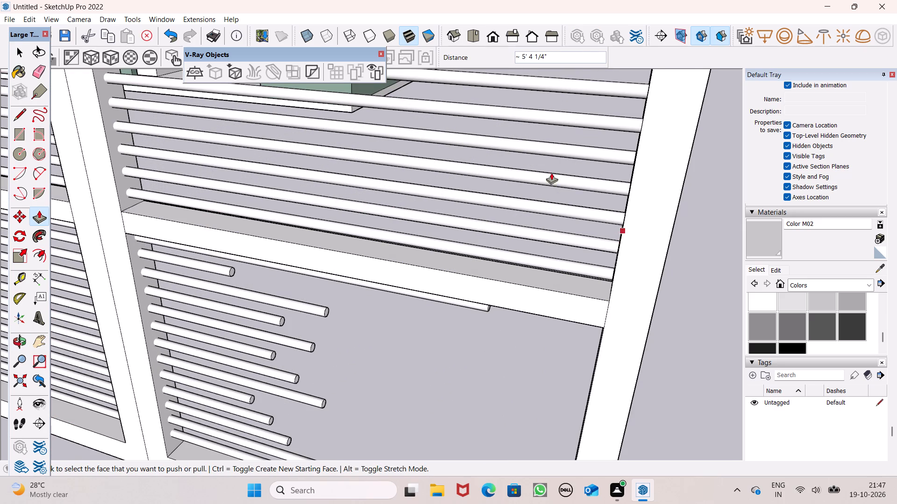
scroll(534, 168, "down", 2)
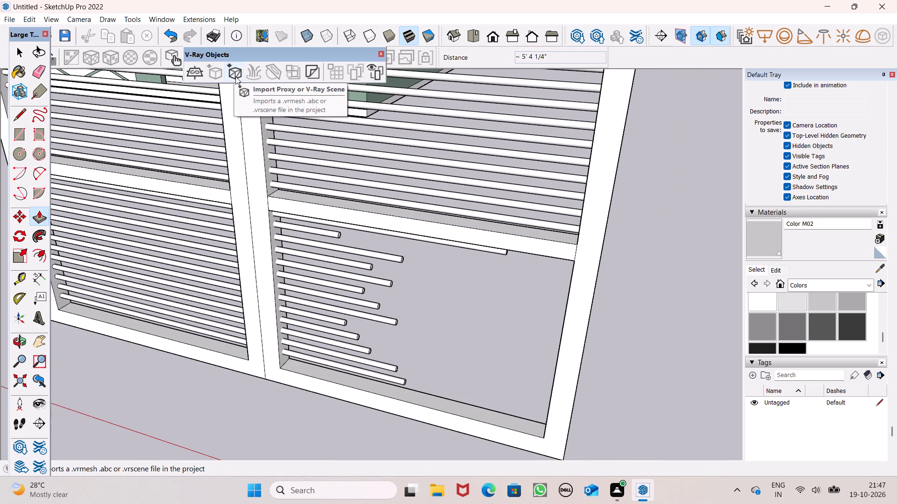
Lengthen the right leaf's first and second bars below the middle rail to the right post by about 1' 4 15/16" and 5' 3 9/16".
scroll(327, 161, "down", 1)
middle_click_drag(445, 231, 436, 203)
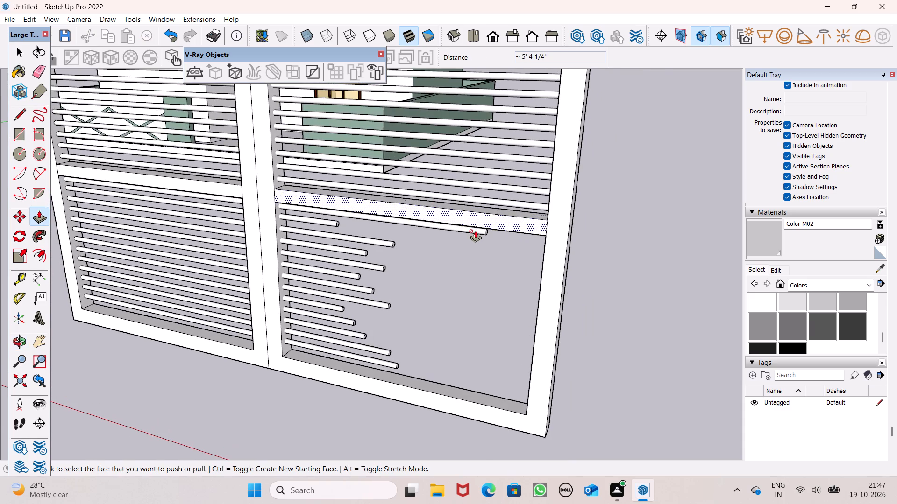
scroll(476, 231, "up", 7)
middle_click_drag(503, 255, 521, 236)
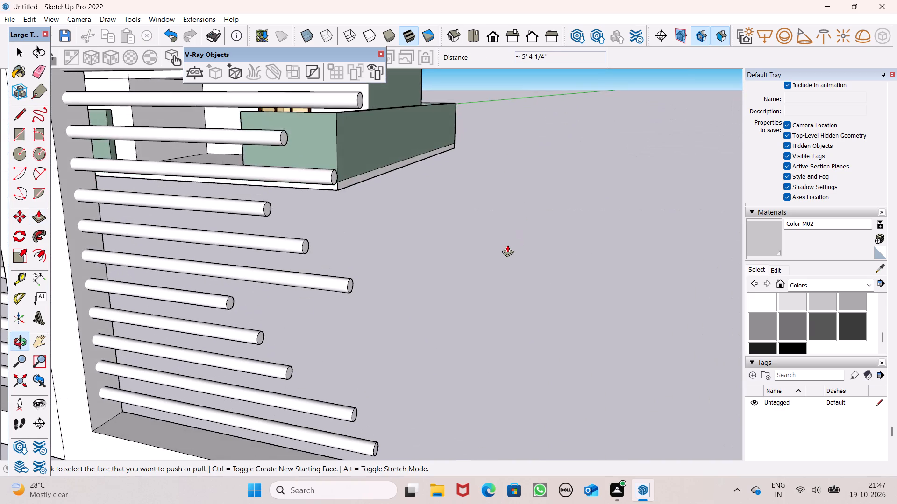
scroll(504, 250, "down", 3)
scroll(621, 183, "up", 3)
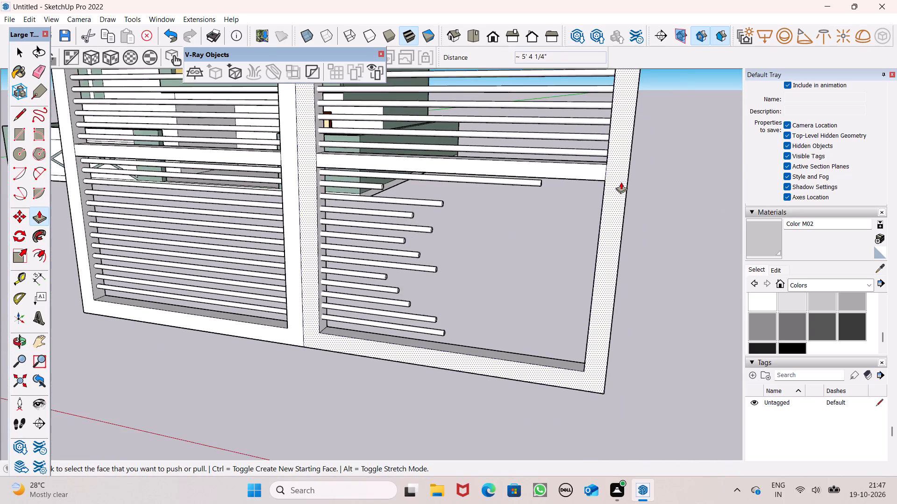
scroll(621, 182, "up", 6)
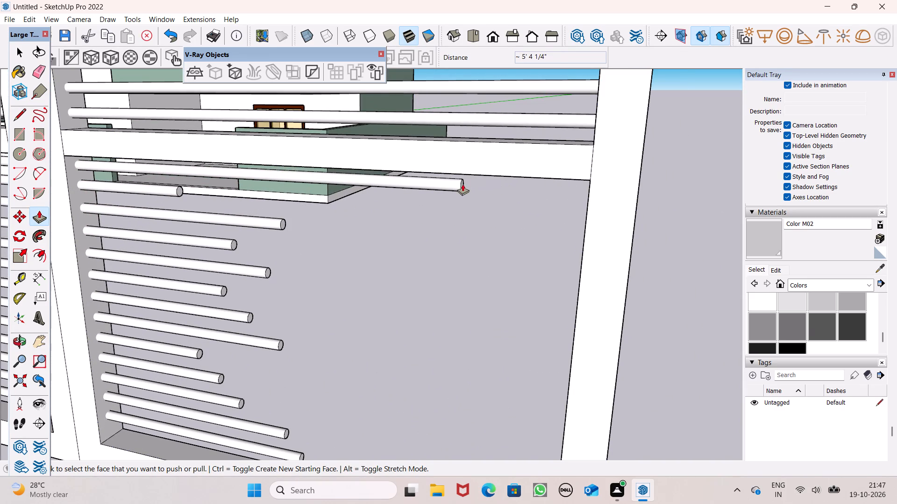
left_click_drag(462, 184, 594, 192)
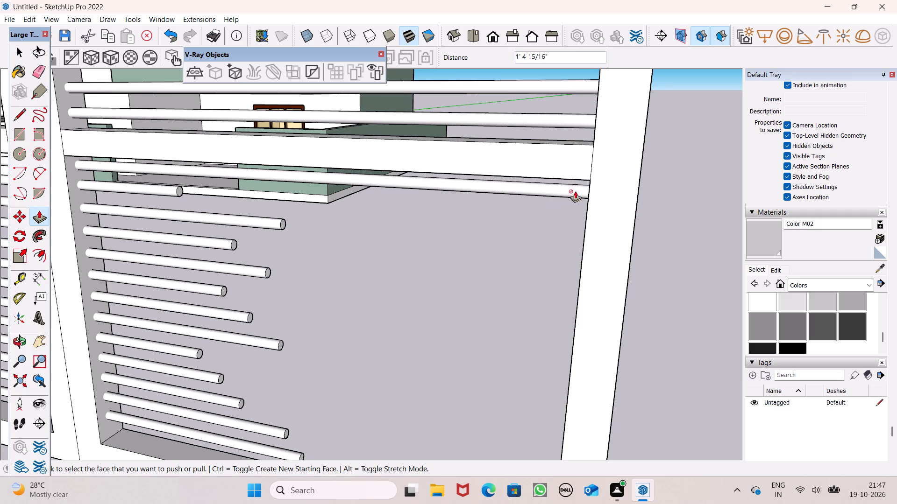
scroll(549, 170, "down", 2)
left_click_drag(227, 189, 581, 263)
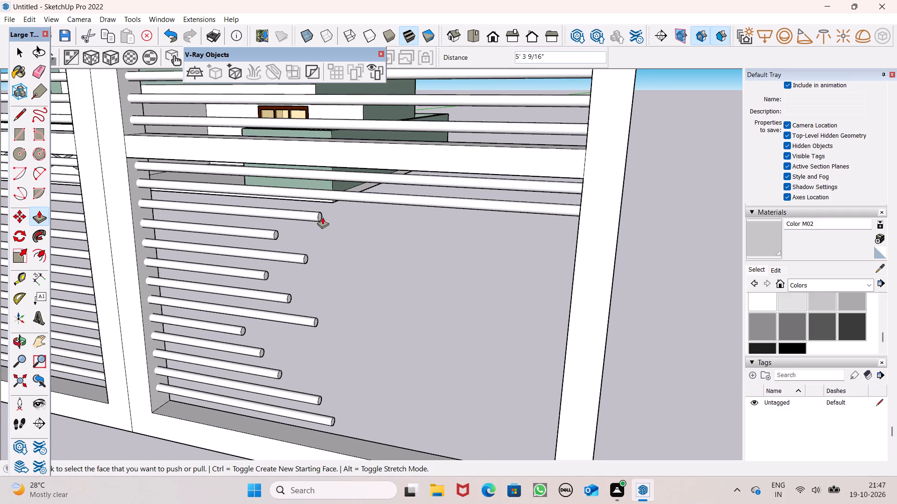
Lengthen the third bar below the middle rail to the right post by about 3' 10 5/8".
left_click_drag(321, 217, 540, 258)
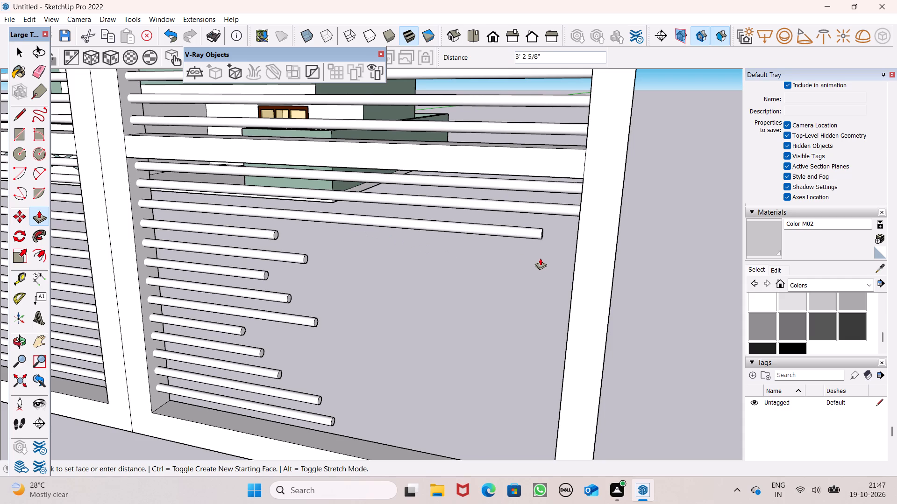
left_click_drag(540, 258, 594, 256)
Lengthen the fourth bar below the middle rail to the right post in two pulls of about 1' 10 3/4" and 2' 8 7/16".
scroll(593, 250, "down", 1)
middle_click_drag(592, 255, 596, 228)
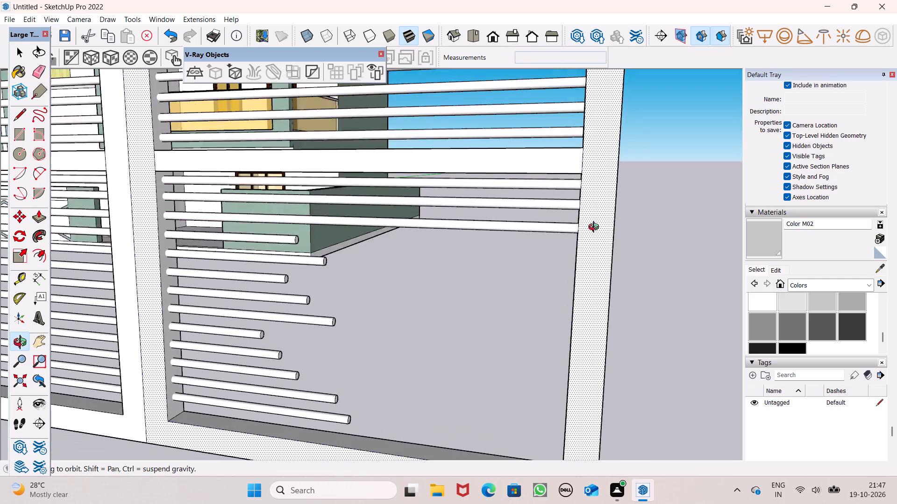
middle_click_drag(596, 228, 535, 246)
scroll(323, 237, "up", 3)
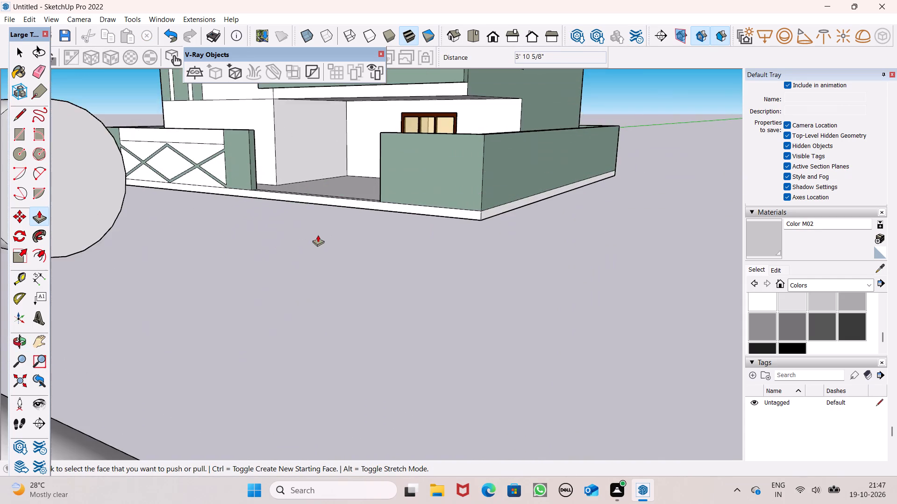
scroll(346, 225, "down", 4)
scroll(345, 228, "up", 2)
left_click_drag(342, 207, 465, 250)
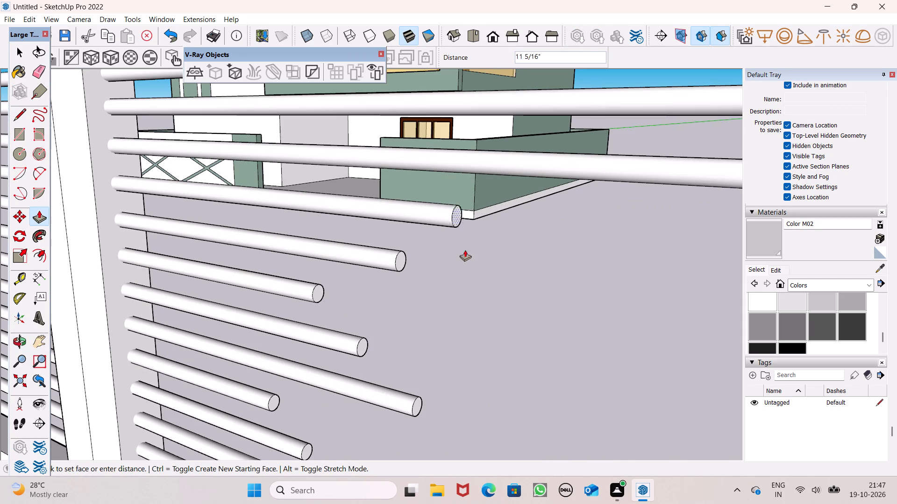
left_click_drag(465, 250, 619, 287)
scroll(377, 167, "down", 3)
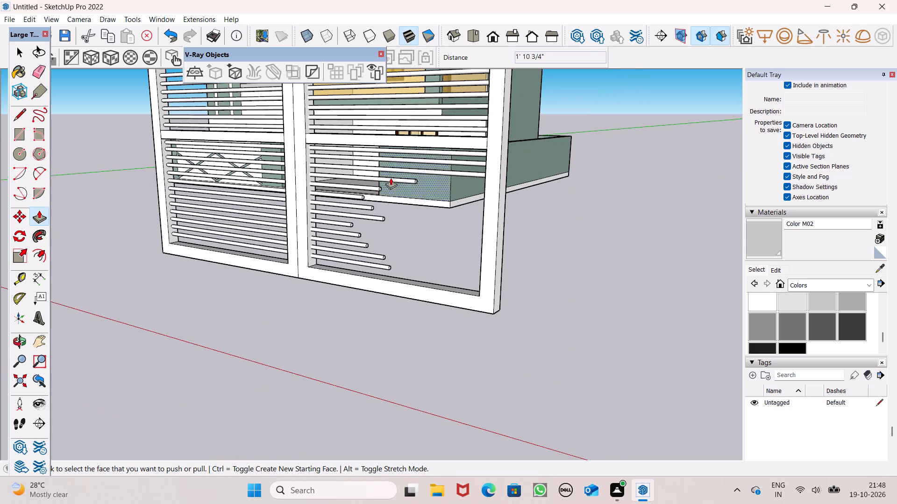
scroll(411, 176, "up", 5)
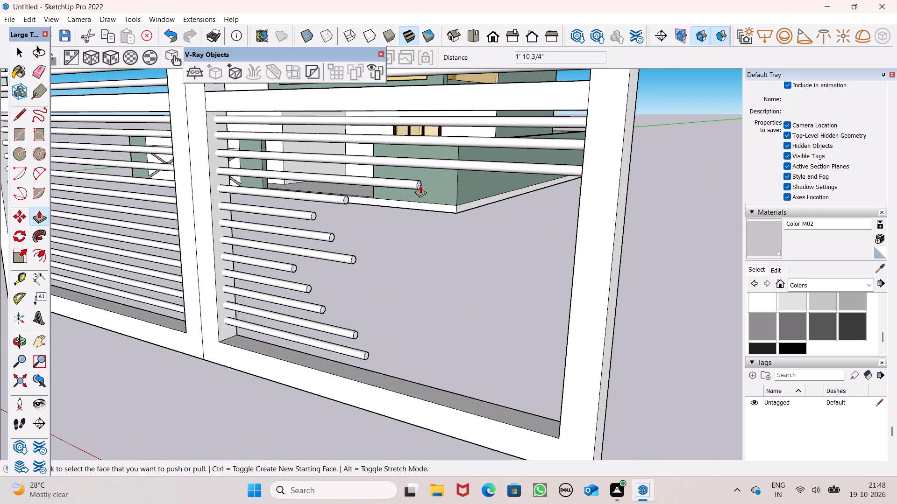
left_click_drag(420, 186, 622, 205)
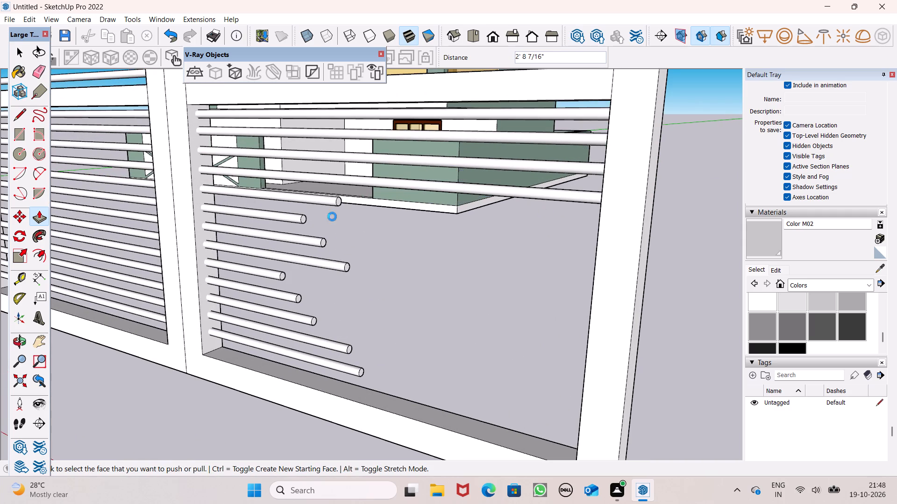
Lengthen the fifth and sixth bars below the middle rail to the right post by about 3' 11 5/8" and 4' 7 1/2".
left_click_drag(337, 202, 529, 233)
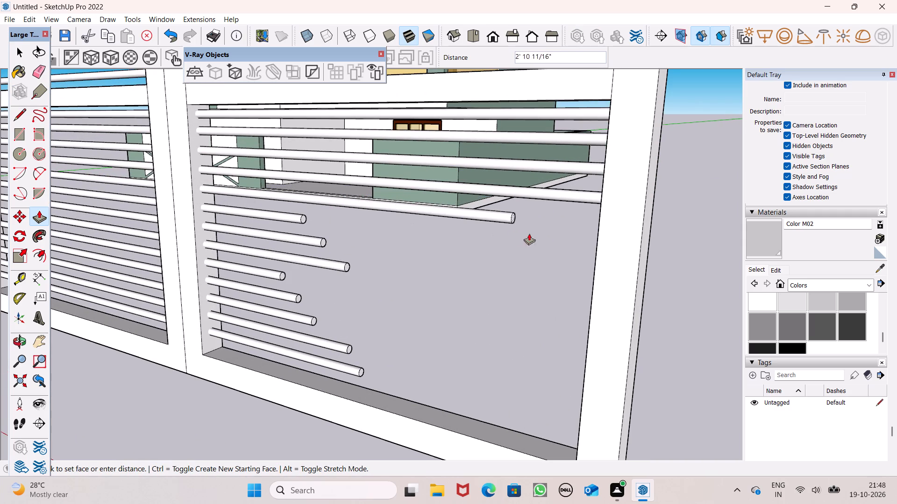
left_click_drag(529, 233, 605, 244)
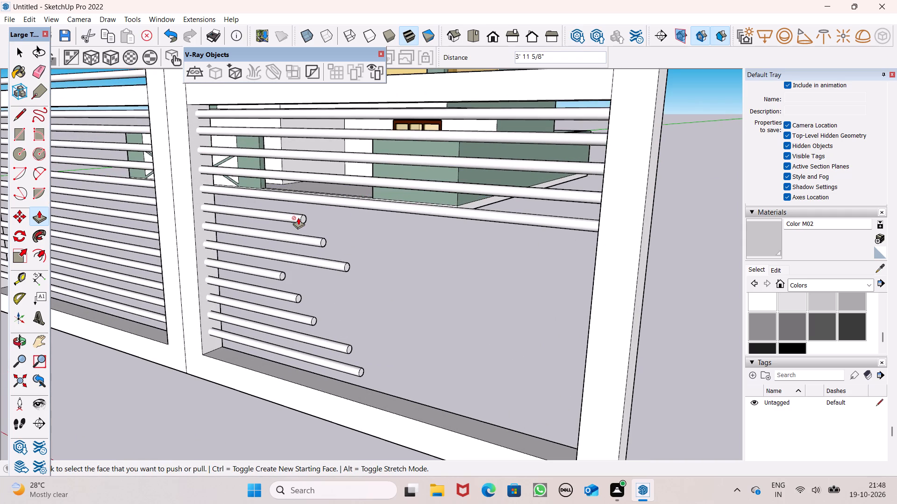
left_click_drag(306, 219, 594, 275)
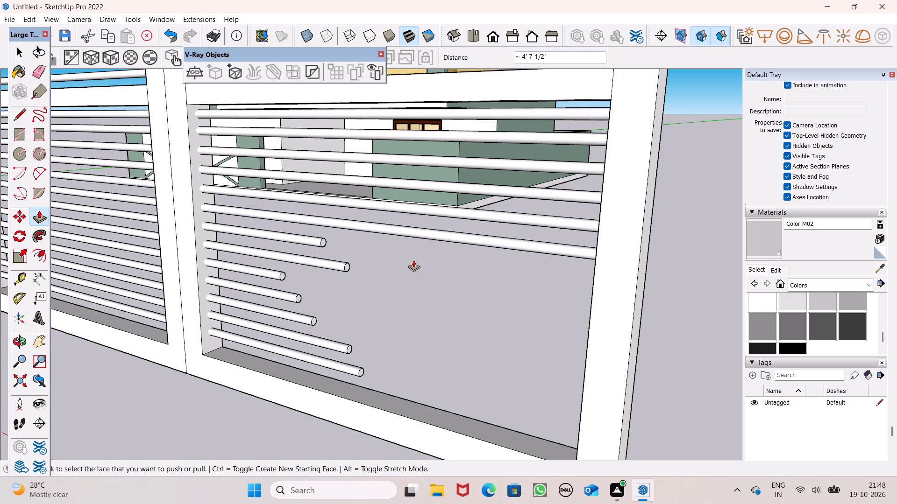
Lengthen the seventh and eighth bars below the middle rail to the right post by about 4' 2 7/16" and 3' 9 15/16".
left_click_drag(324, 243, 564, 285)
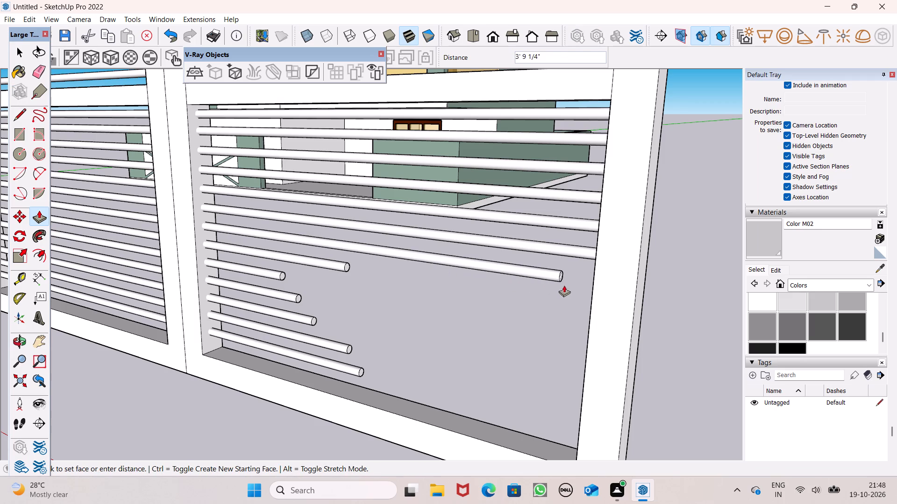
left_click_drag(564, 285, 597, 284)
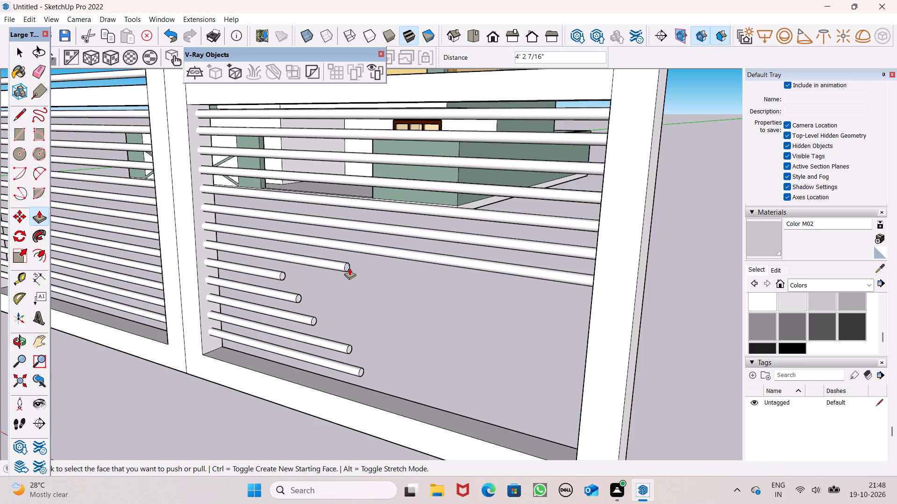
left_click_drag(348, 268, 602, 309)
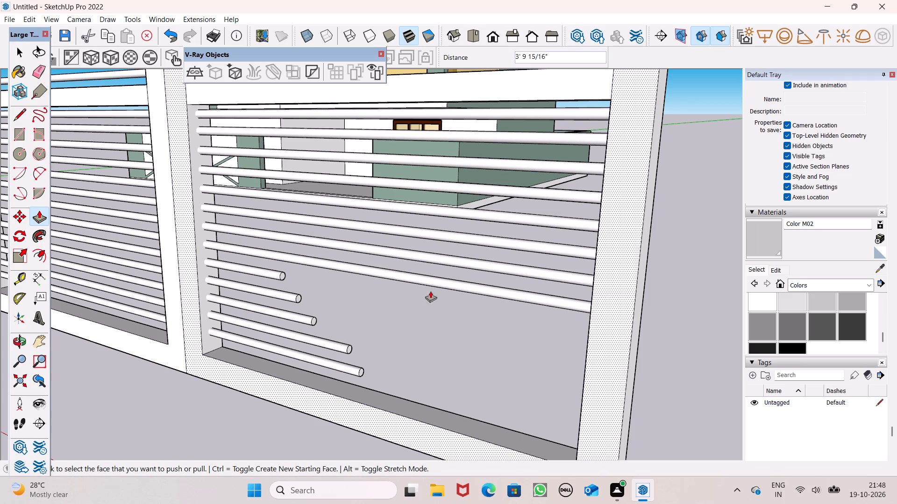
Lengthen the ninth bar below the middle rail to the right post by about 5' 4 3/8".
left_click_drag(281, 274, 391, 289)
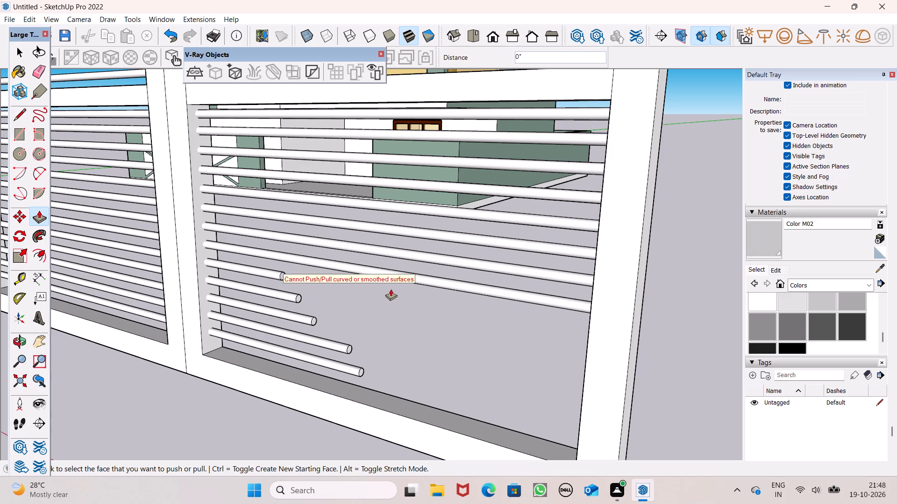
left_click_drag(391, 289, 386, 289)
left_click_drag(281, 275, 627, 352)
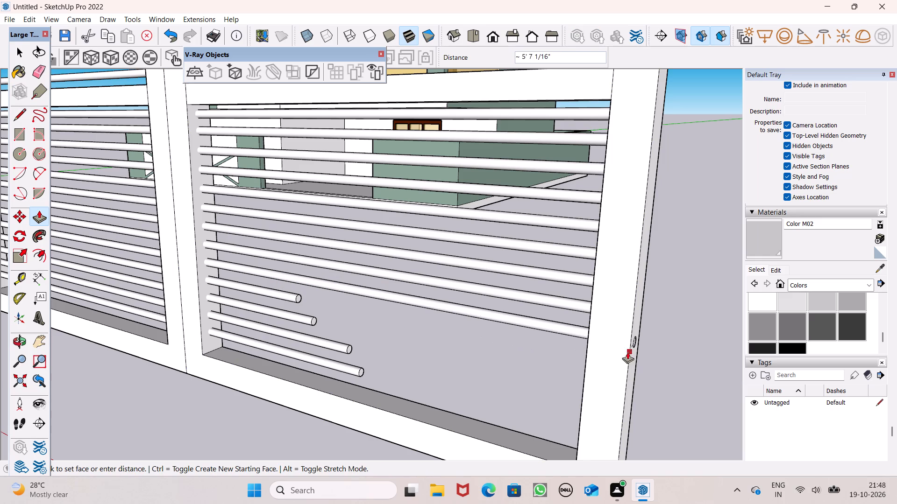
left_click_drag(627, 352, 612, 351)
Lengthen the tenth and eleventh bars below the middle rail to the right post by about 4' 9 1/8" and 4' 5 5/16".
scroll(447, 279, "down", 3)
middle_click_drag(468, 293, 530, 301)
scroll(487, 278, "down", 2)
middle_click_drag(531, 300, 414, 290)
scroll(392, 278, "up", 1)
scroll(375, 269, "down", 1)
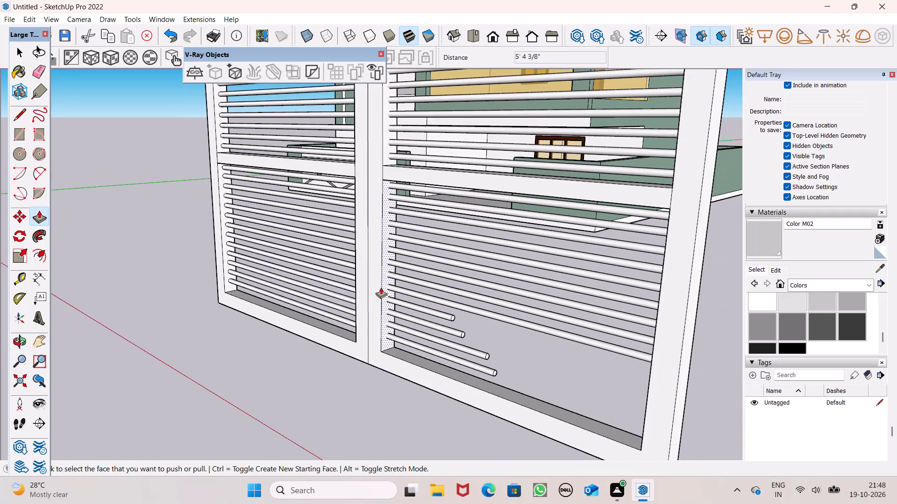
scroll(370, 282, "down", 1)
scroll(536, 358, "up", 4)
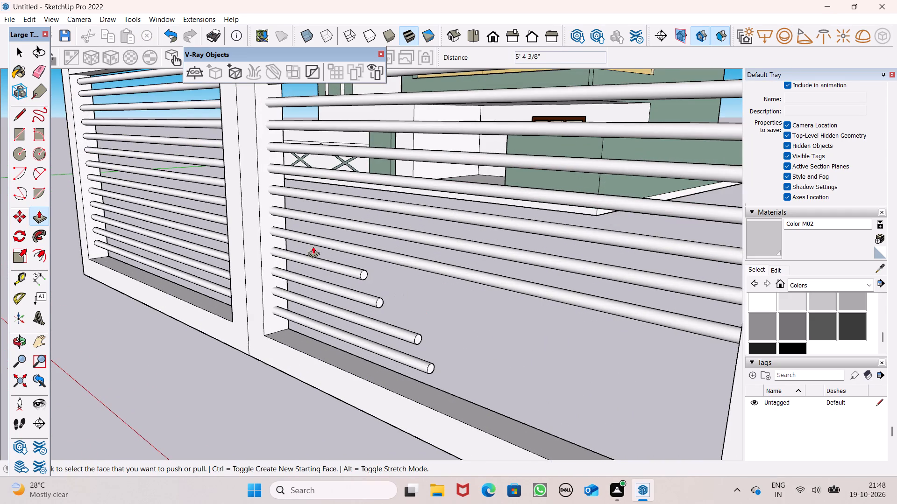
scroll(308, 244, "down", 4)
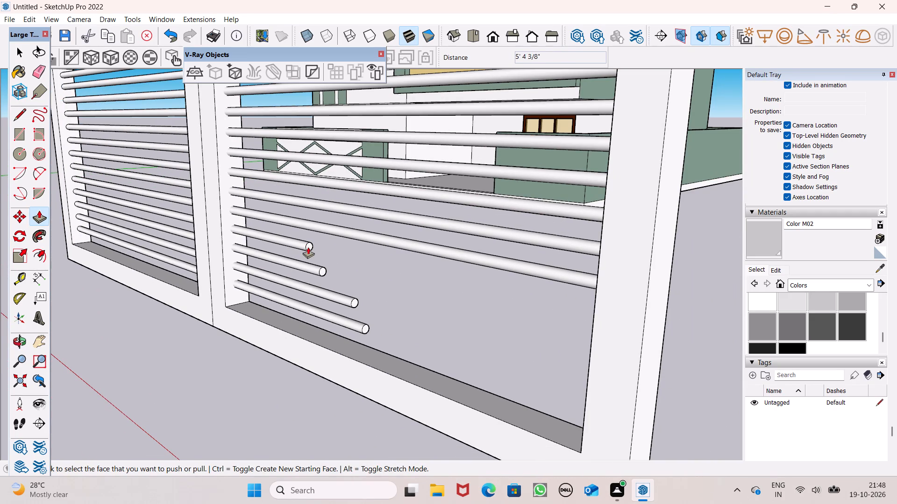
left_click_drag(308, 246, 592, 369)
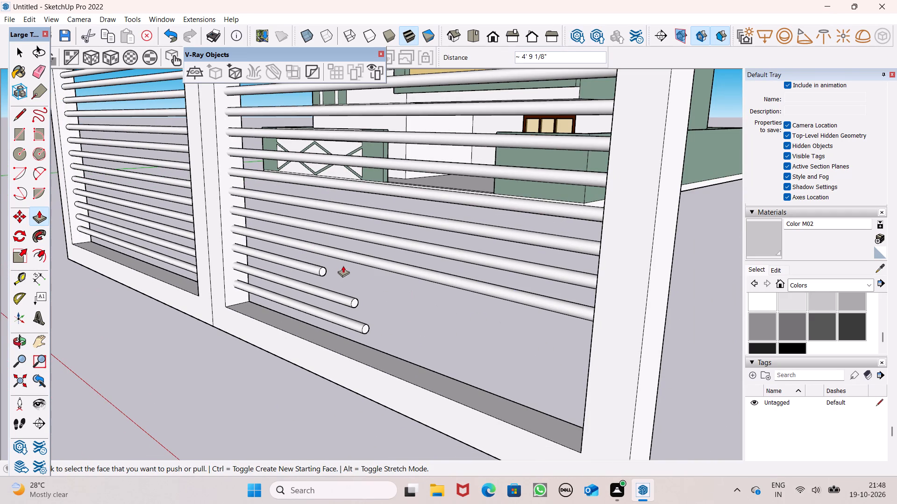
left_click_drag(321, 272, 464, 343)
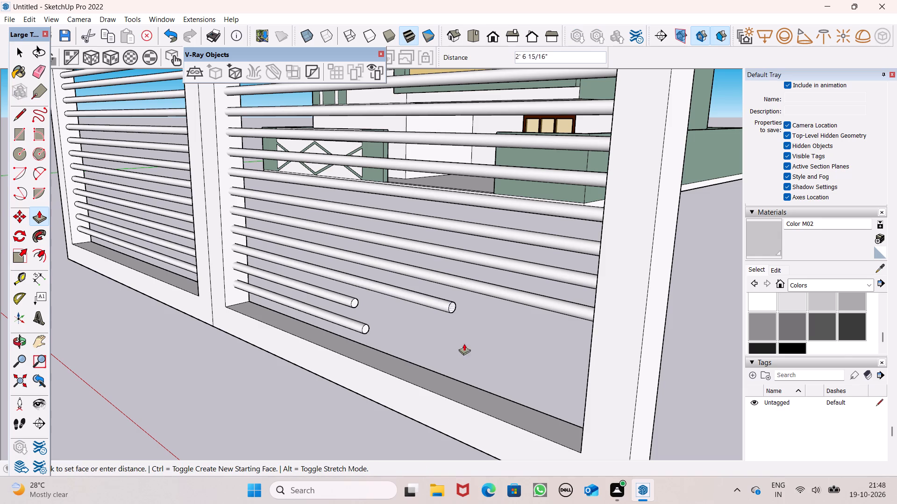
left_click_drag(464, 343, 591, 377)
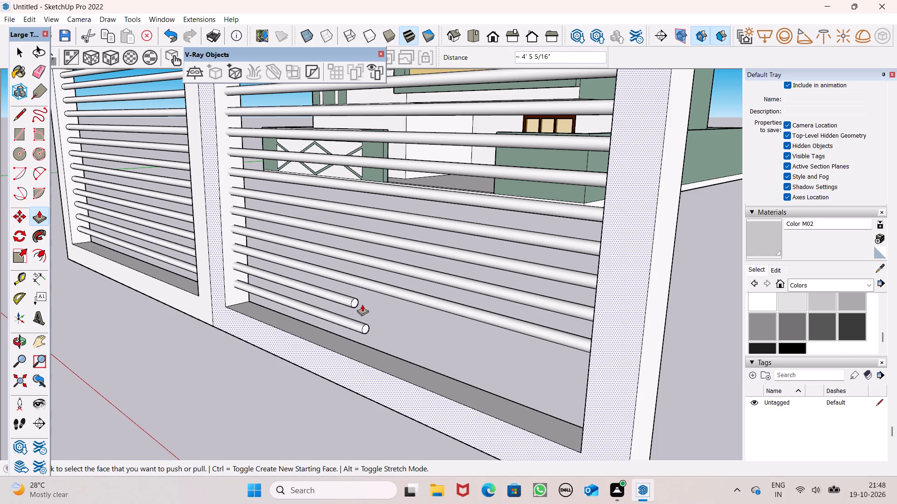
Lengthen the two lowest bars of the right leaf to the right post by about 3' 7 15/16" and 3' 4 7/8".
left_click_drag(356, 305, 550, 365)
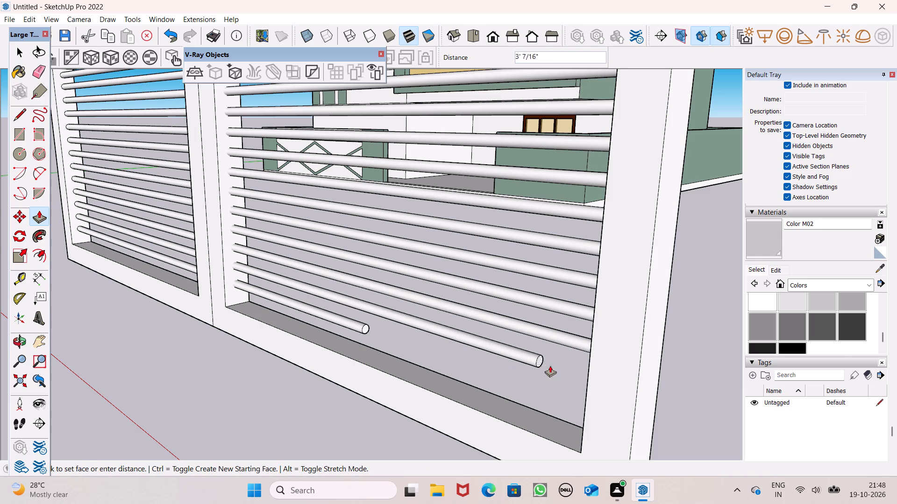
left_click_drag(550, 365, 597, 371)
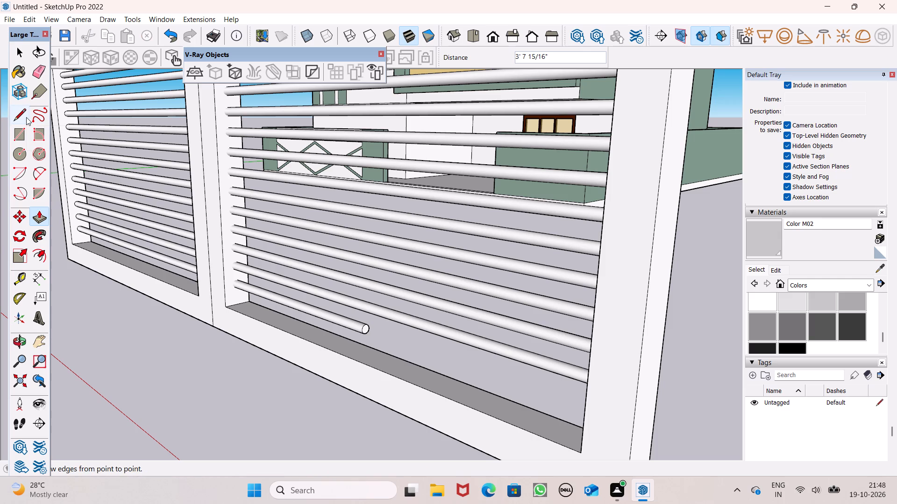
scroll(37, 118, "down", 1)
scroll(144, 150, "down", 3)
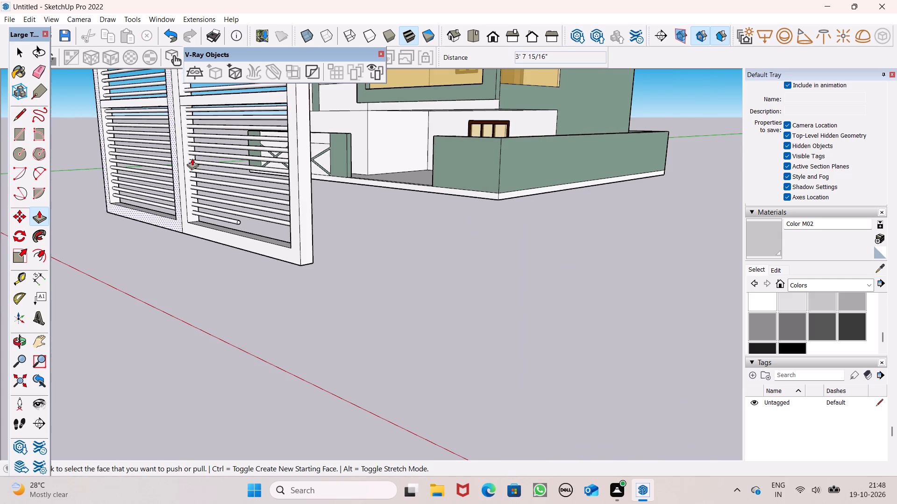
scroll(235, 204, "up", 5)
scroll(251, 254, "up", 7)
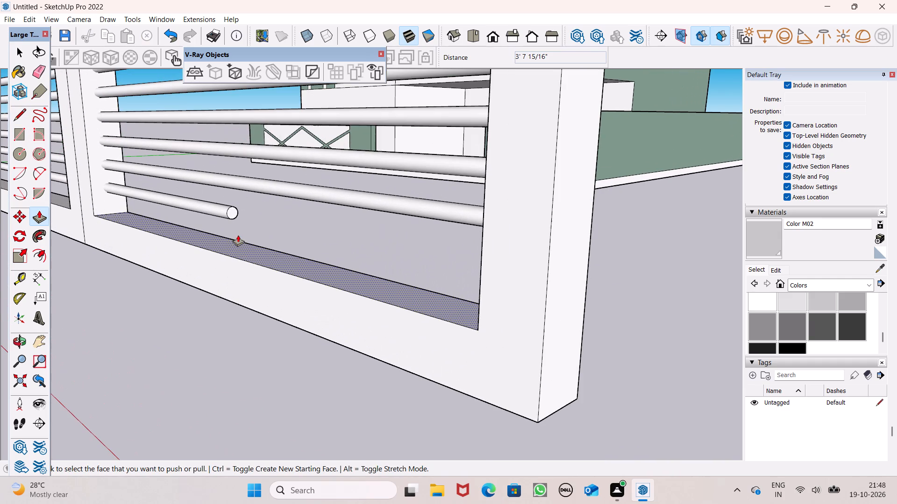
left_click_drag(232, 215, 489, 276)
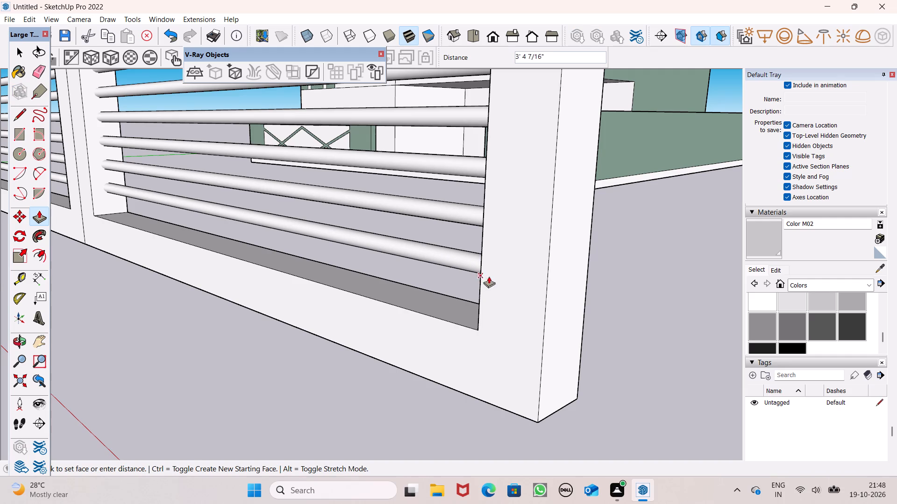
left_click_drag(489, 276, 490, 276)
scroll(430, 263, "down", 6)
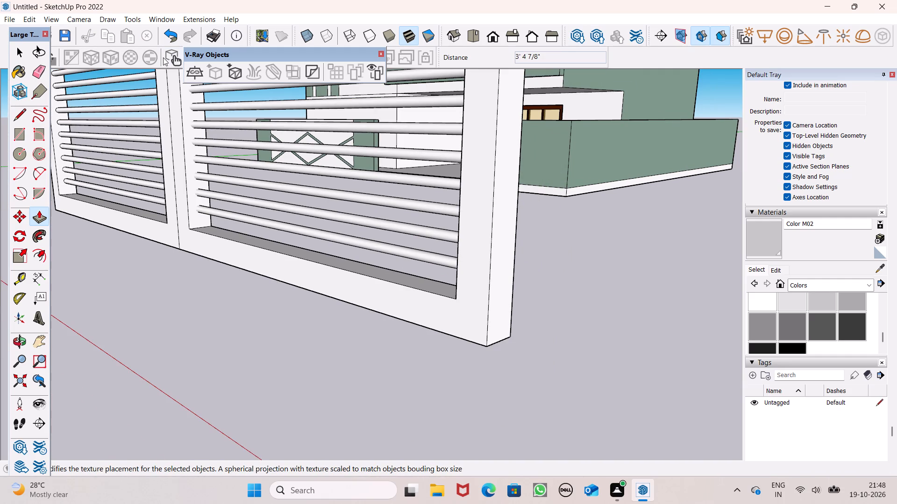
scroll(299, 189, "down", 5)
scroll(313, 225, "down", 3)
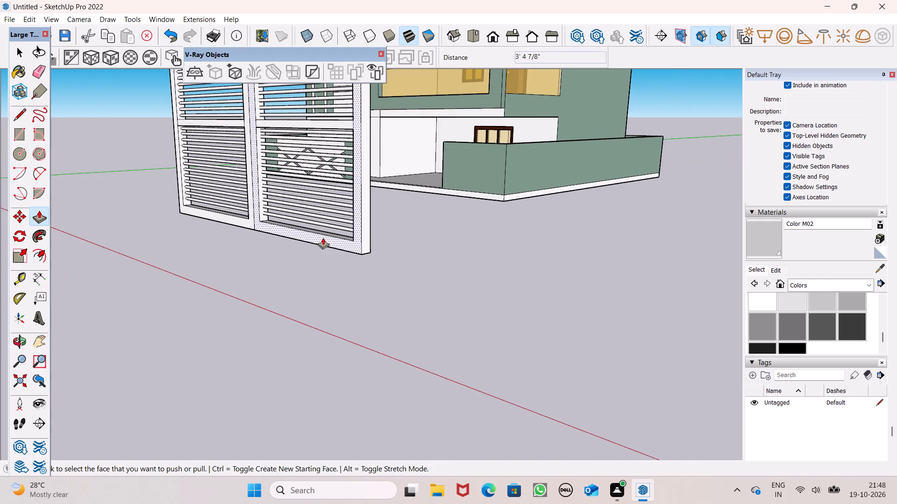
Make a single group from all the connected geometry of the two-leaf gate.
scroll(323, 238, "down", 3)
middle_click_drag(324, 257, 405, 258)
scroll(388, 241, "down", 2)
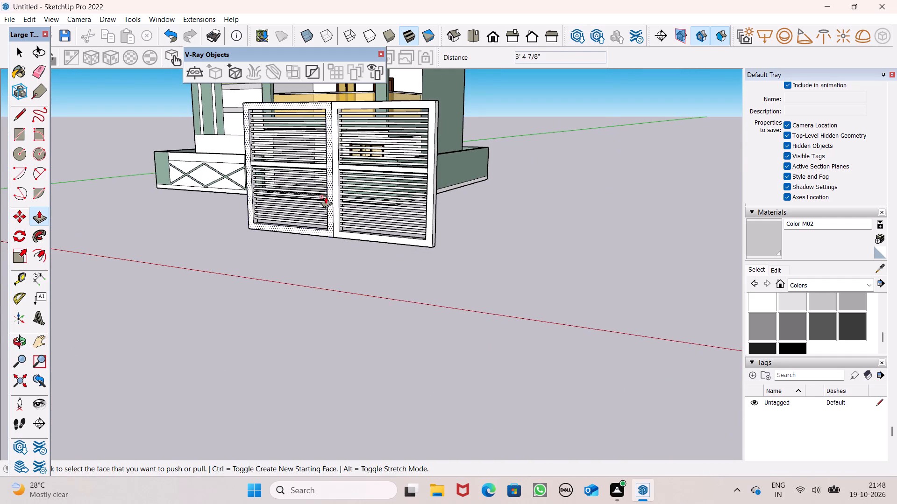
middle_click_drag(323, 197, 460, 209)
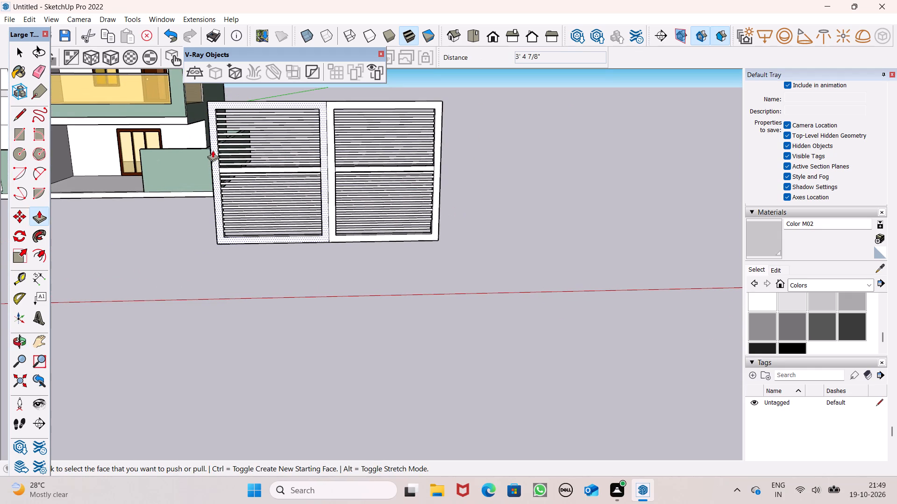
key("space")
scroll(339, 199, "down", 2)
middle_click_drag(331, 207, 366, 202)
triple_click(367, 203)
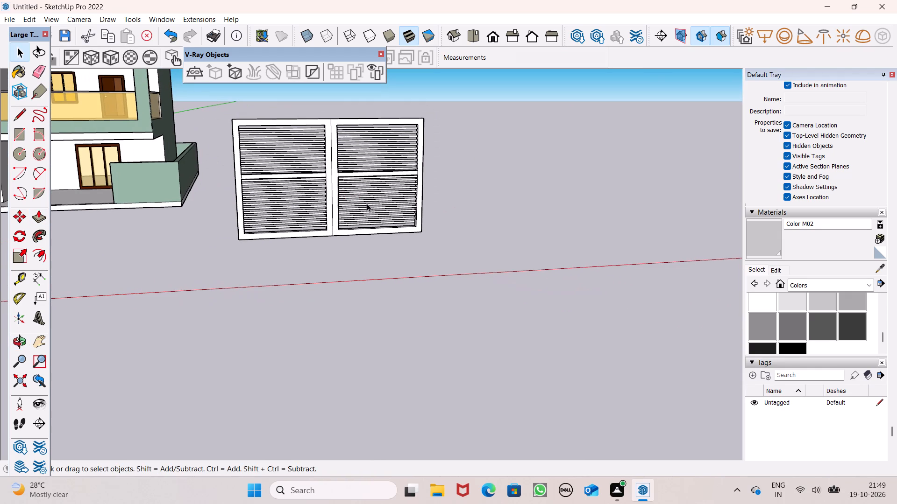
double_click(368, 203)
right_click(368, 201)
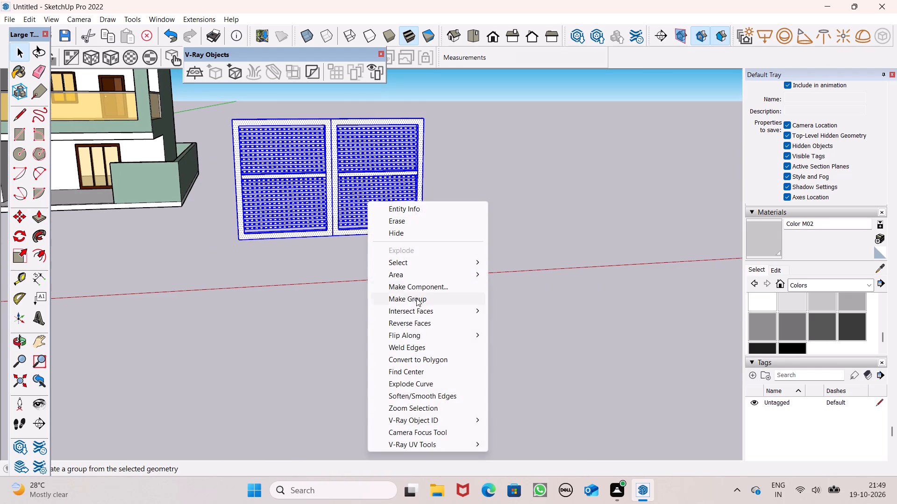
left_click(417, 302)
Scale the gate group down uniformly from its upper corner to roughly half its size.
scroll(420, 193, "down", 6)
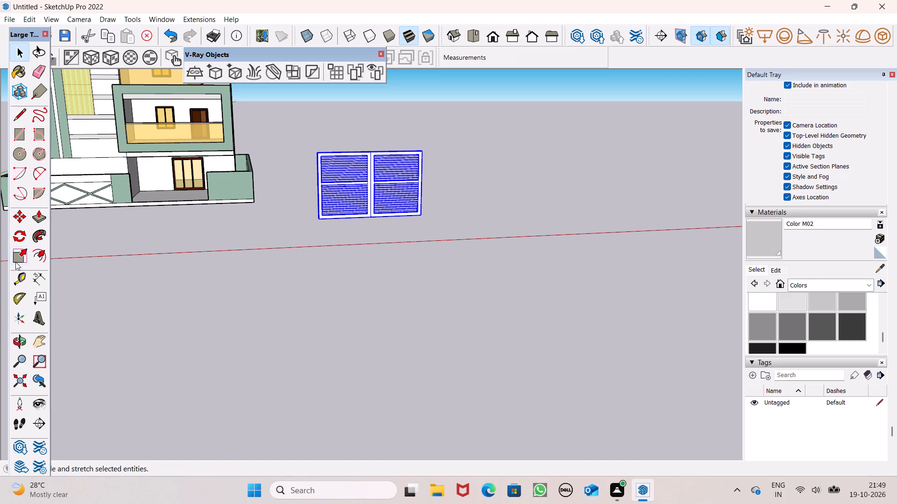
left_click(19, 242)
left_click(27, 257)
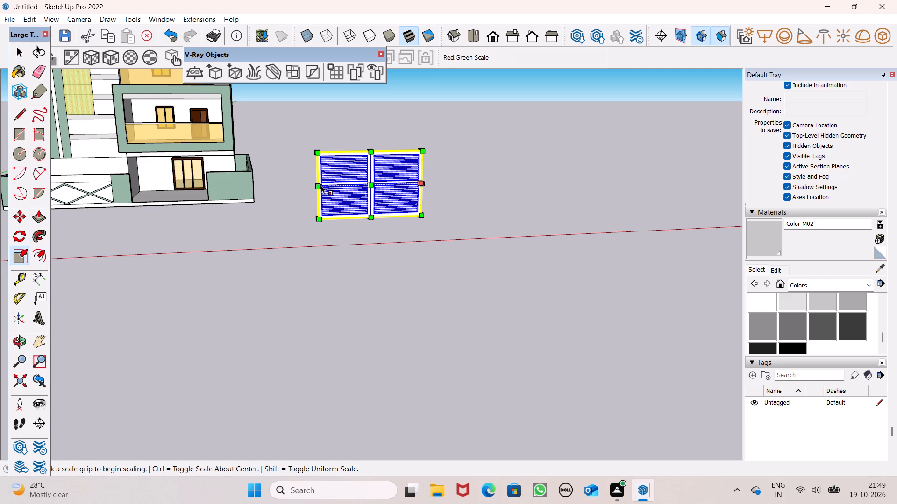
scroll(321, 185, "up", 3)
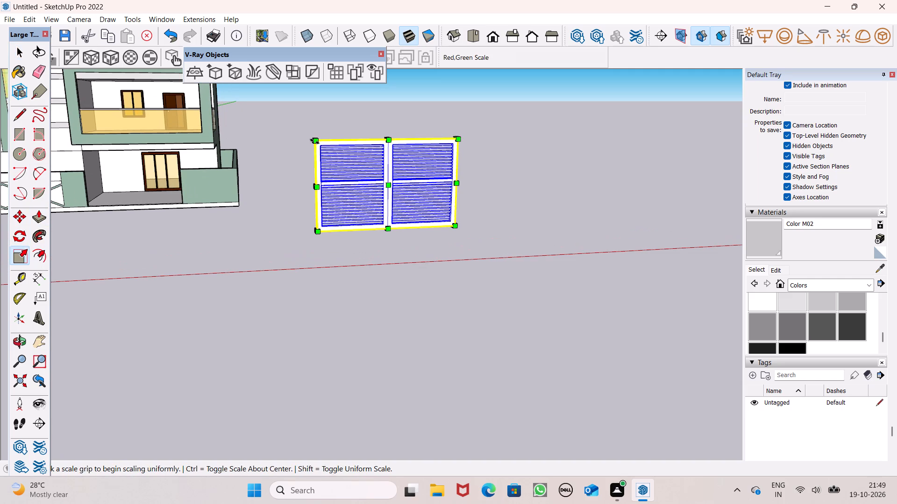
left_click_drag(315, 141, 357, 224)
left_click(357, 224)
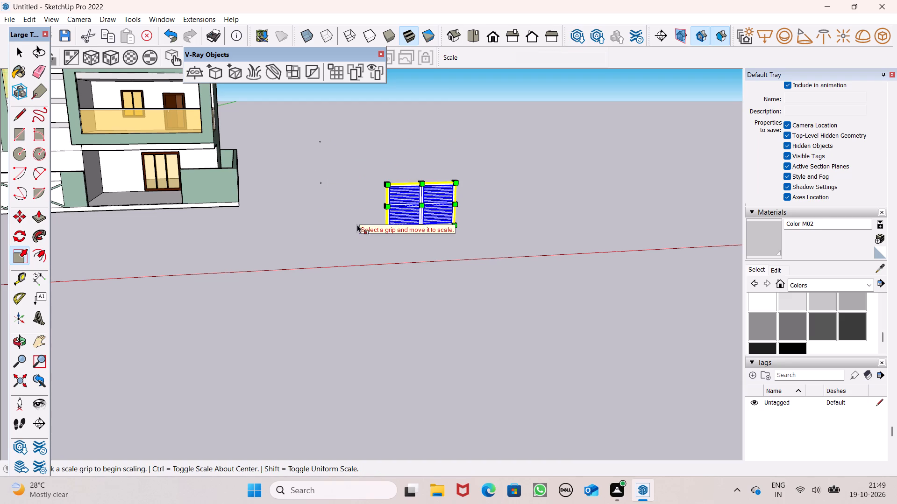
key("v")
key("space")
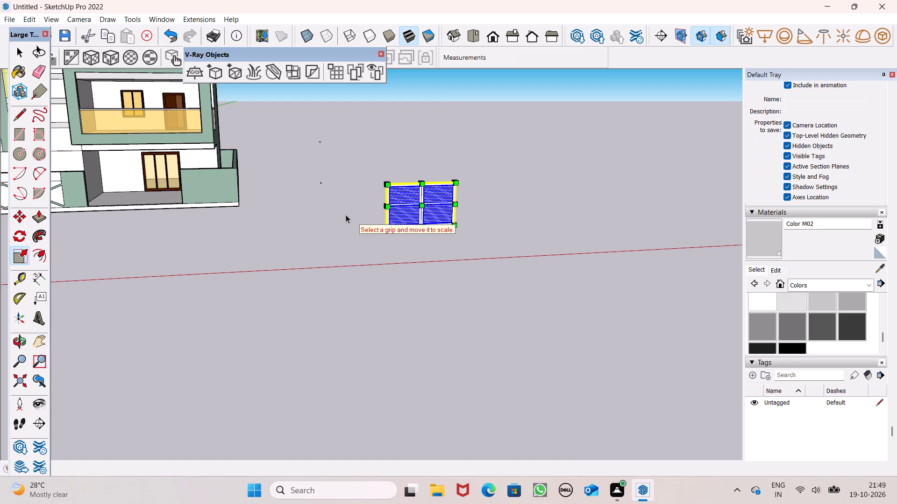
left_click(346, 214)
Move the gate by its lower corner about 38' 7" to the front of the house, near the compound wall opening.
left_click(428, 207)
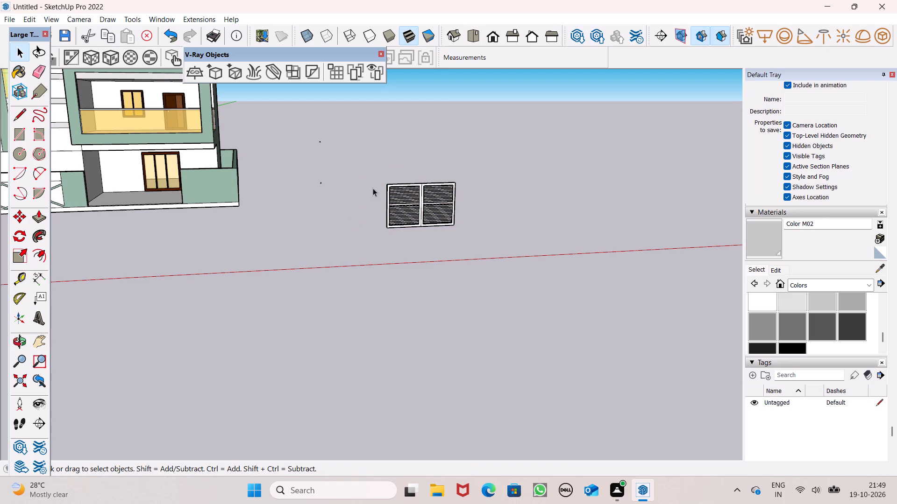
key("m")
key("Return")
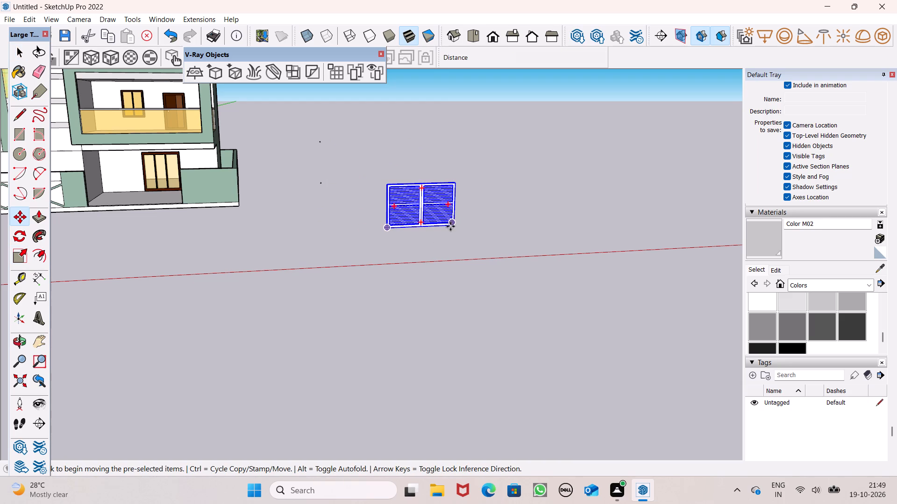
left_click_drag(454, 225, 182, 203)
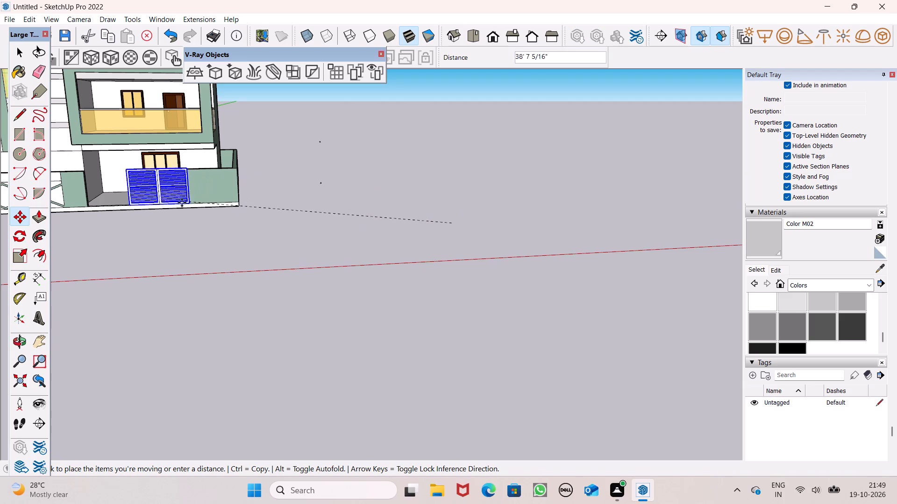
left_click_drag(182, 203, 180, 200)
Move the gate by its lower corner about 8' 4 13/16" toward the base of the green compound wall.
scroll(153, 182, "up", 4)
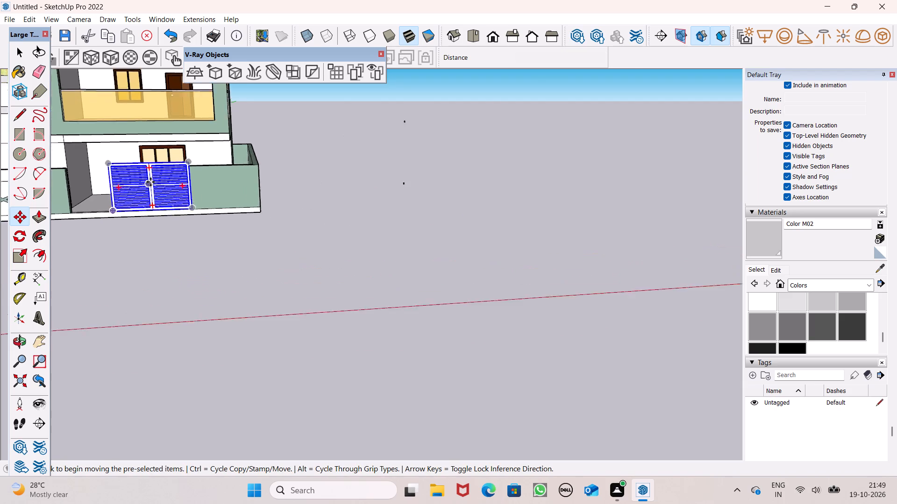
scroll(150, 182, "up", 3)
middle_click_drag(199, 210, 171, 235)
scroll(171, 237, "up", 1)
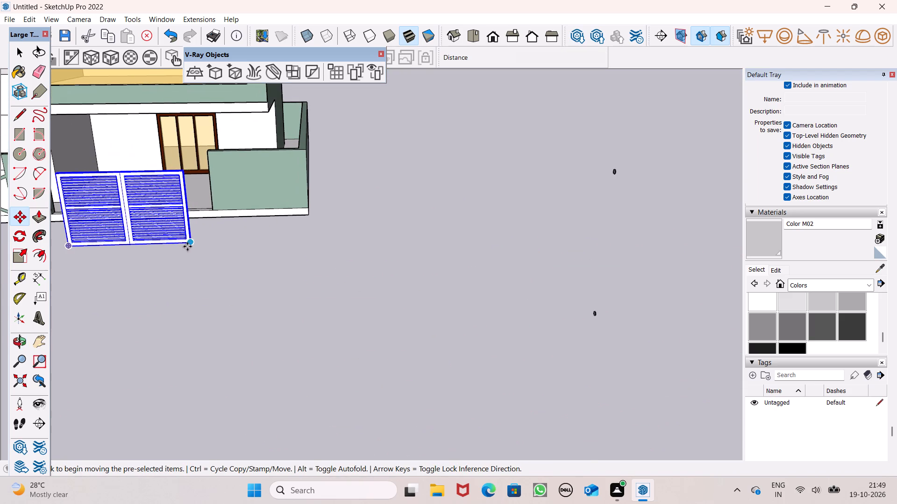
left_click_drag(193, 241, 209, 204)
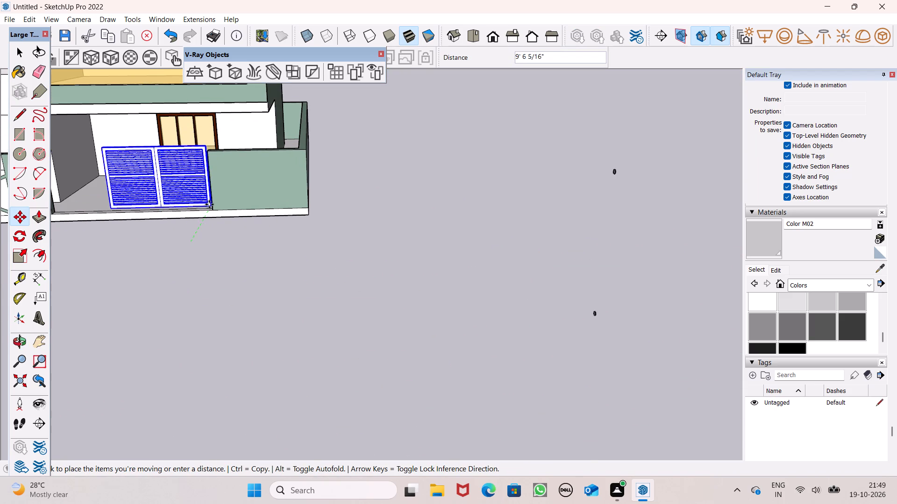
left_click_drag(209, 204, 214, 211)
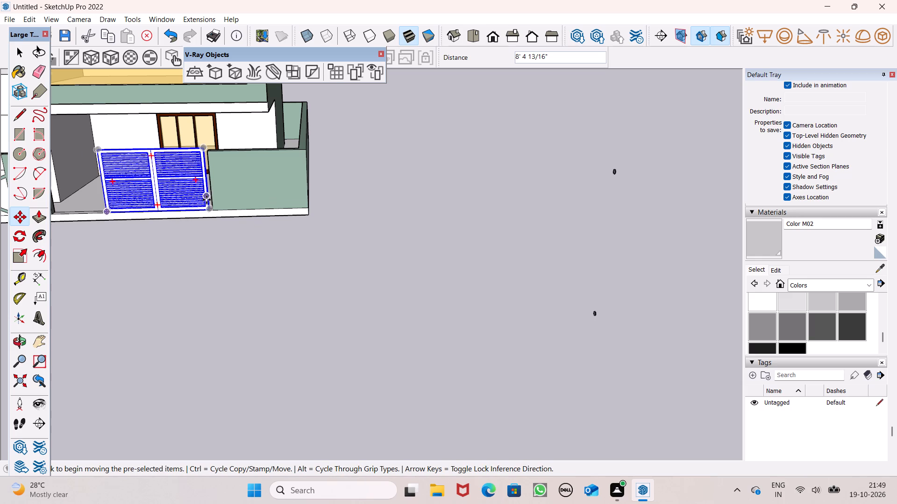
Shift the gate about 2' further in so its lower corner lines up with the compound wall's bottom corner.
scroll(206, 200, "up", 12)
middle_click_drag(206, 223, 202, 233)
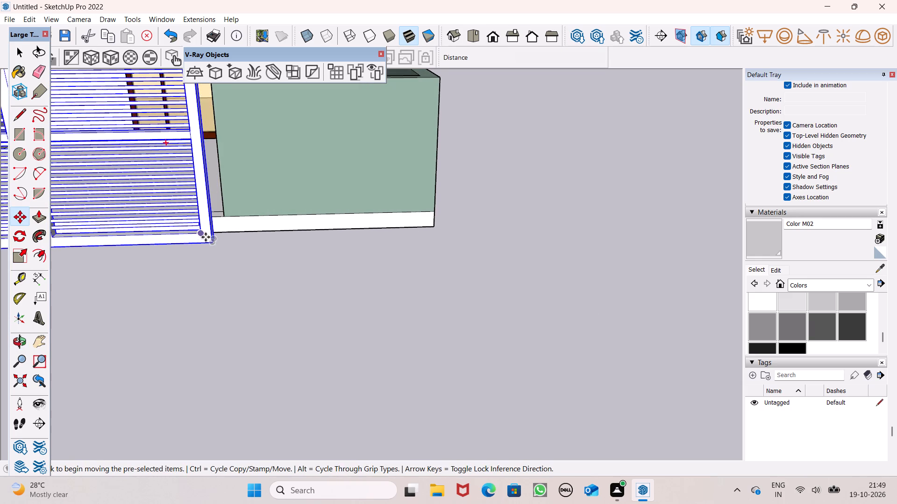
left_click_drag(214, 244, 217, 218)
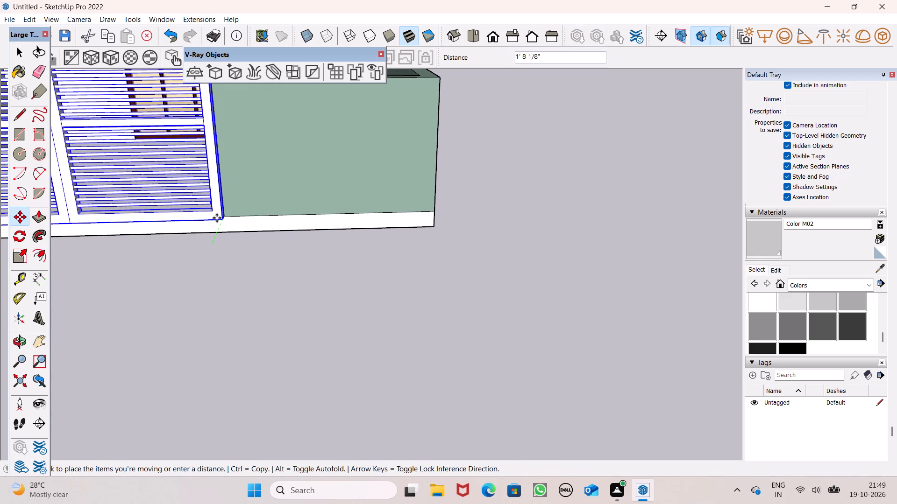
left_click_drag(217, 218, 221, 215)
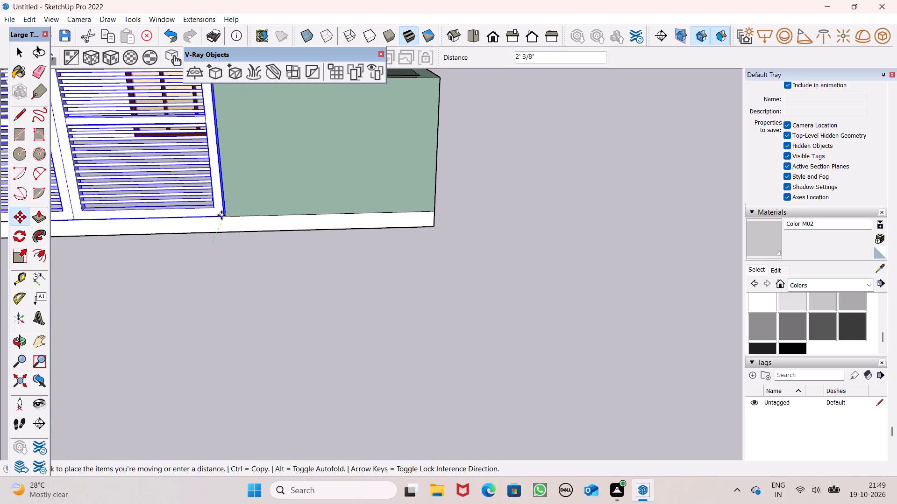
left_click_drag(221, 215, 221, 215)
Reposition the gate so its lower corner sits on the plinth's front edge against the end of the compound wall.
scroll(244, 188, "down", 7)
scroll(244, 217, "up", 7)
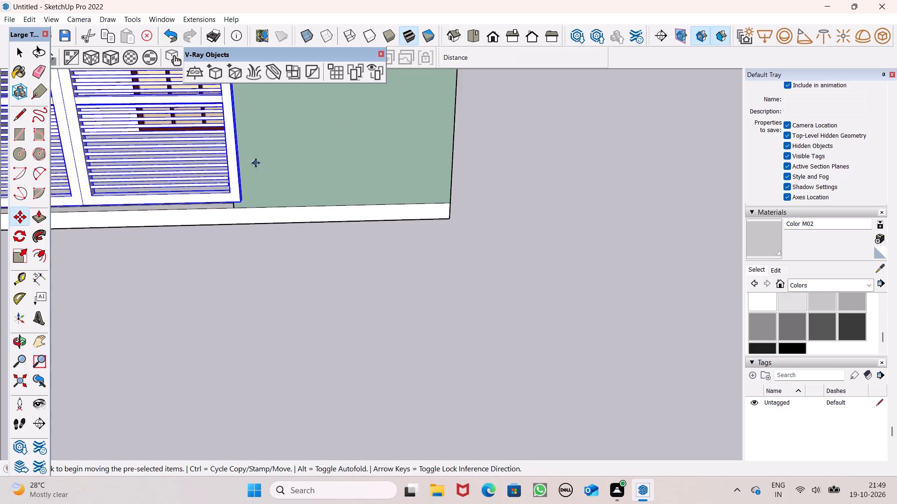
scroll(242, 187, "up", 7)
left_click_drag(244, 211, 218, 210)
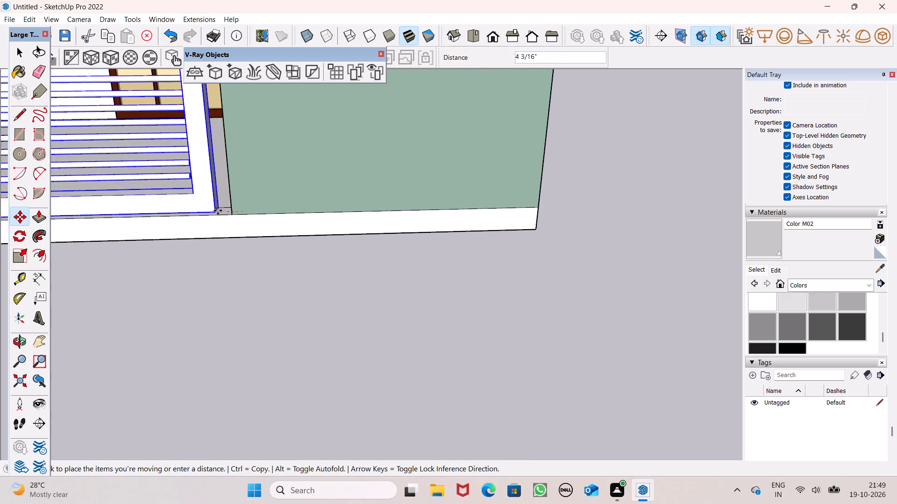
left_click_drag(218, 210, 231, 213)
scroll(227, 214, "up", 8)
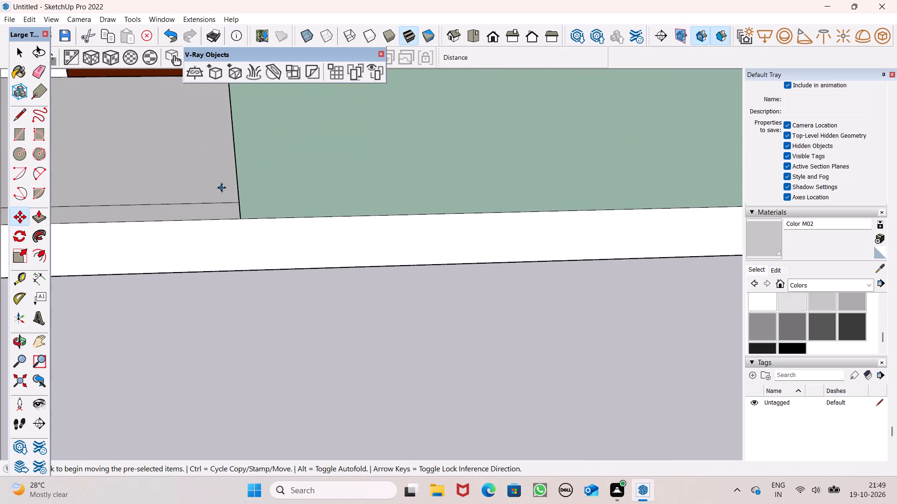
scroll(222, 192, "down", 4)
left_click_drag(246, 154, 143, 178)
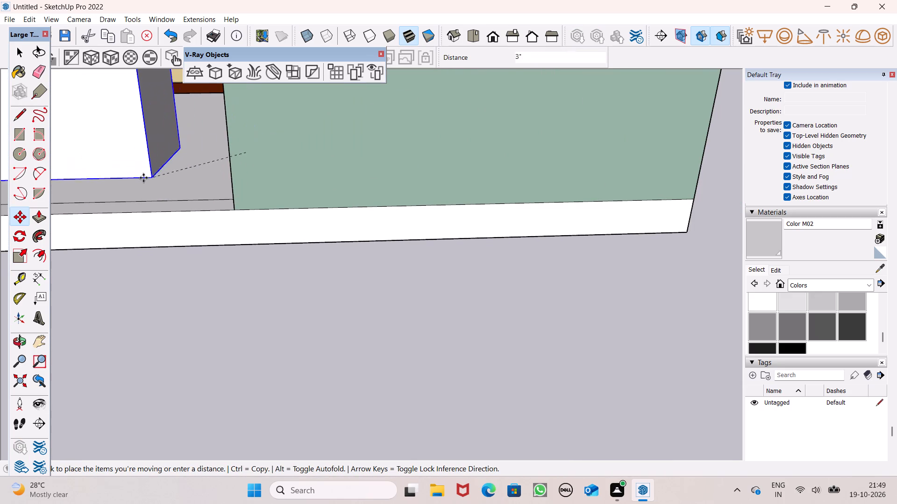
left_click_drag(143, 178, 227, 213)
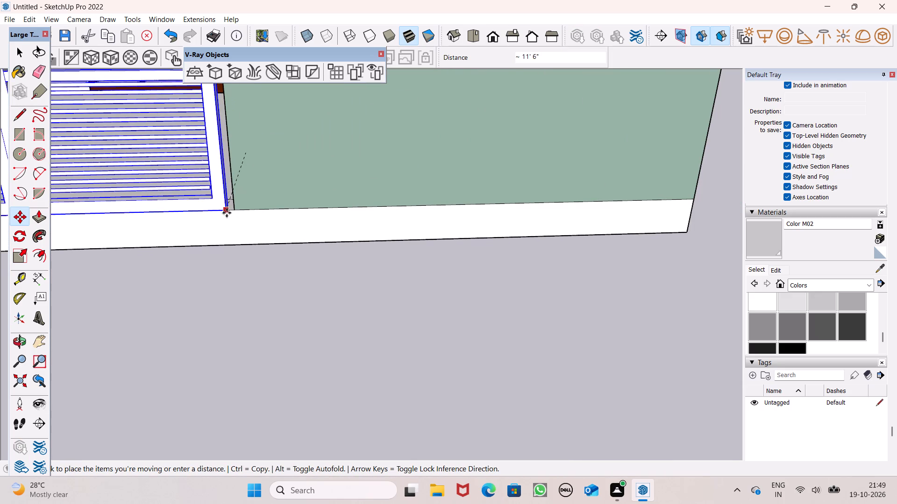
left_click_drag(227, 213, 229, 213)
Scale the gate's width along the red axis by about 1.97 so it spans the opening to the opposite wall.
scroll(275, 212, "down", 12)
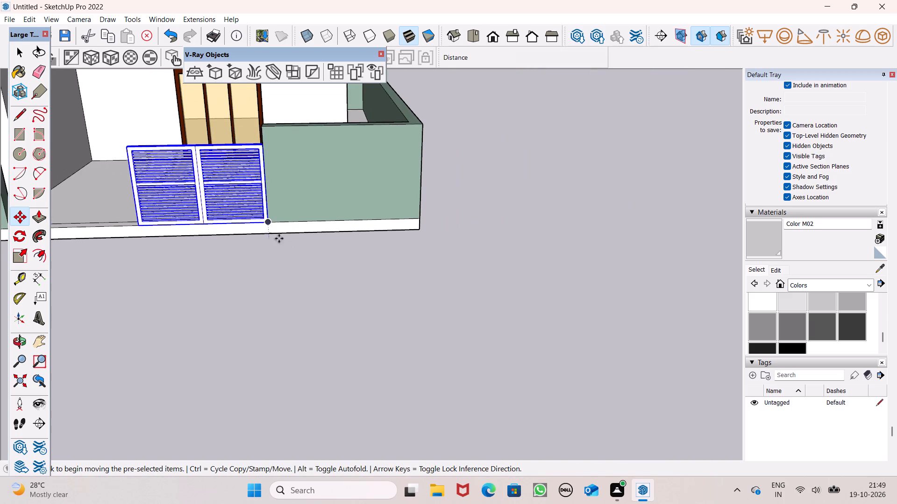
scroll(313, 196, "down", 5)
middle_click_drag(249, 236, 304, 238)
scroll(254, 225, "down", 2)
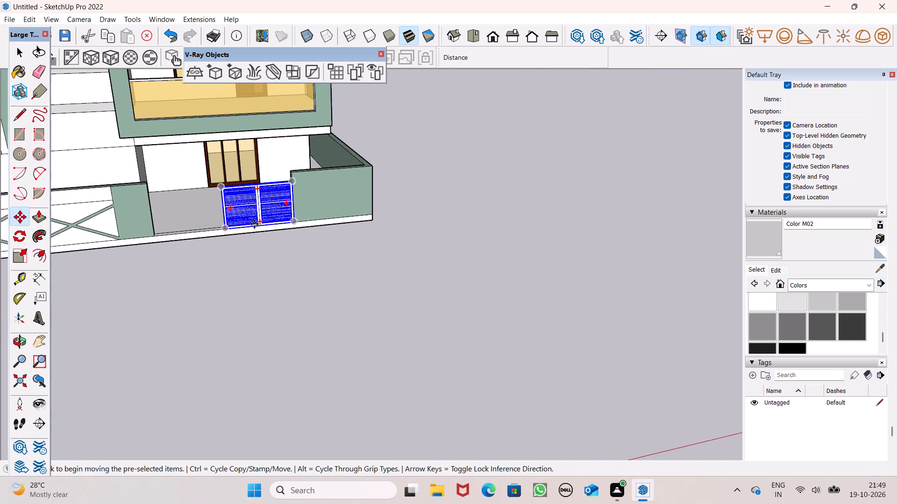
middle_click_drag(250, 228, 369, 244)
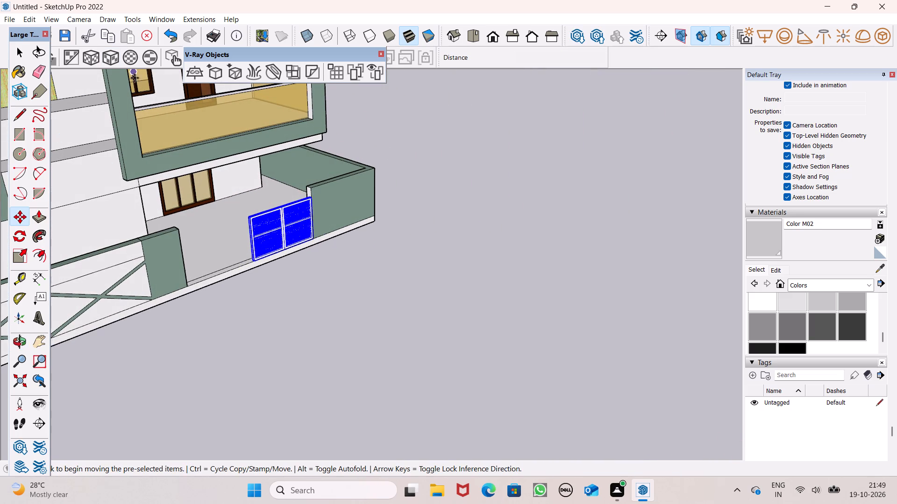
left_click(23, 263)
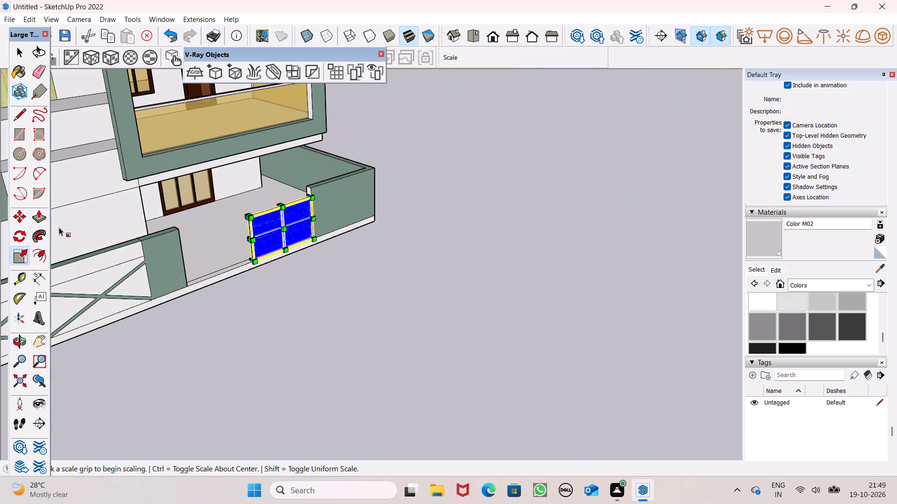
middle_click_drag(137, 268, 216, 272)
scroll(245, 271, "up", 7)
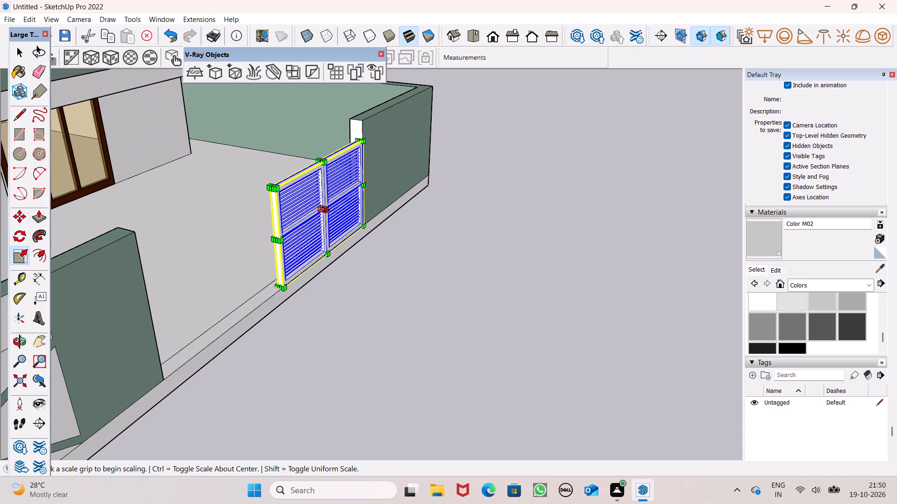
left_click_drag(326, 209, 317, 209)
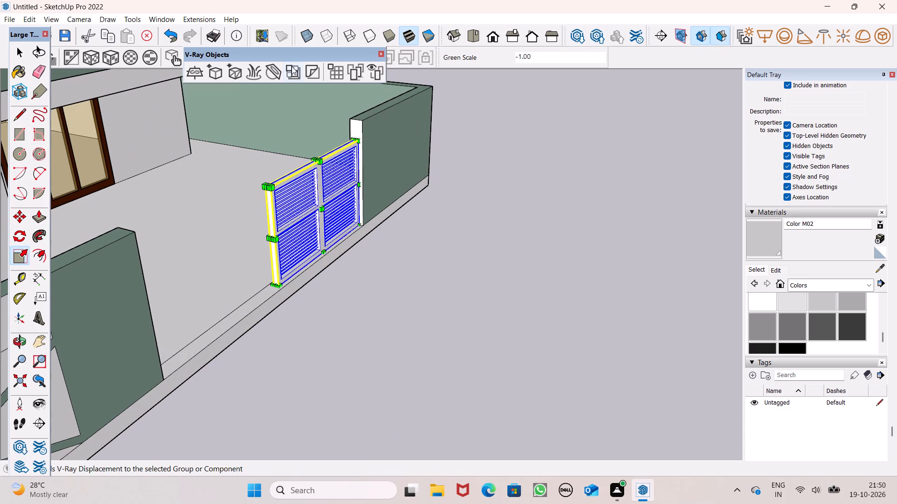
key("ctrl+z")
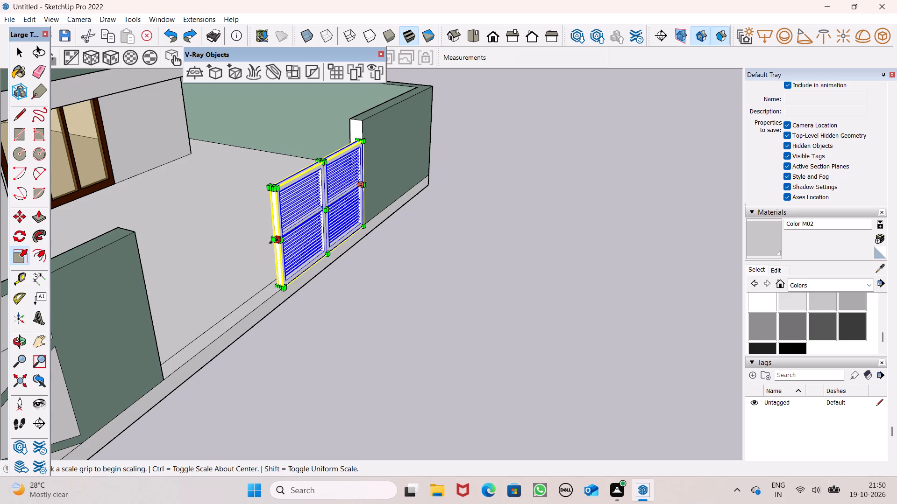
left_click_drag(274, 241, 158, 338)
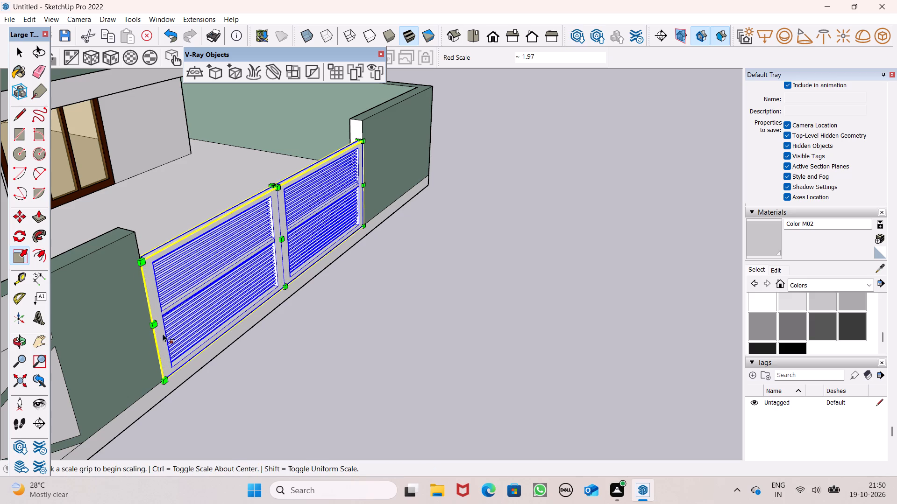
Scale the gate's height along the blue axis by 1.13, raising its top toward the top of the compound wall.
middle_click_drag(263, 226, 249, 280)
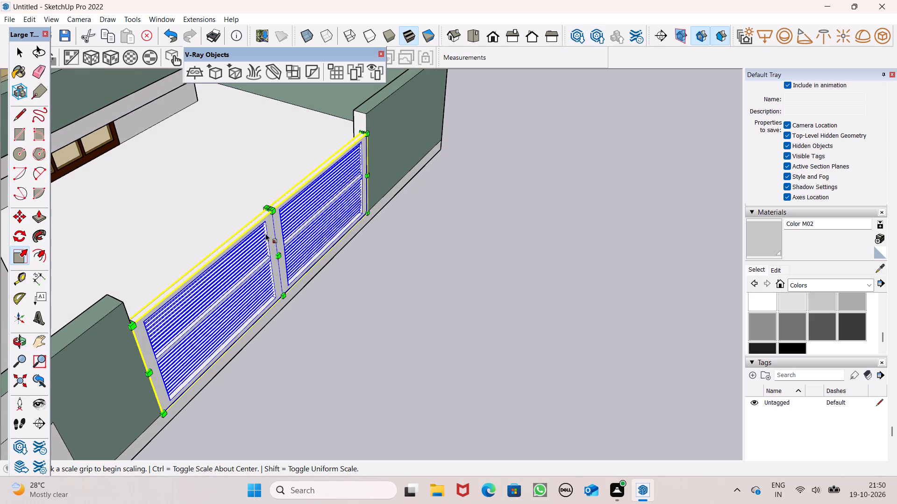
left_click_drag(270, 205, 270, 203)
left_click_drag(270, 203, 265, 198)
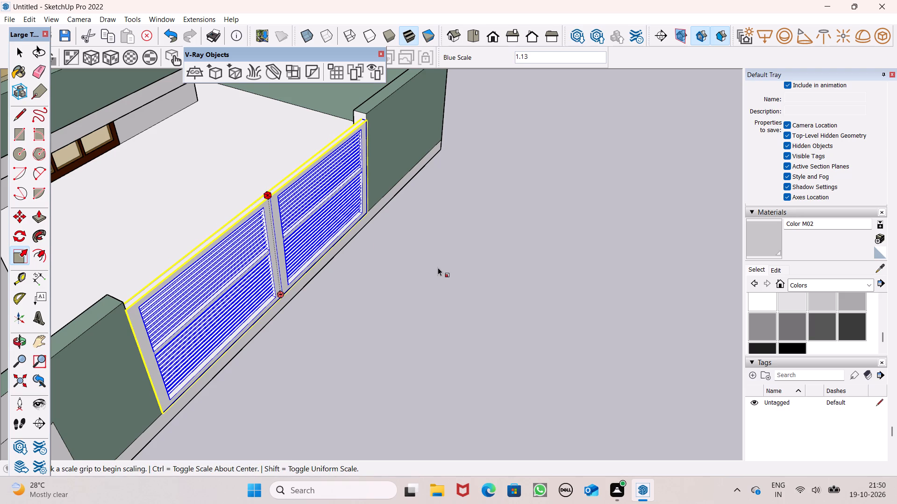
Finish scaling the gate and examine from several angles how it fits the compound wall opening and plinth.
key("space")
left_click(425, 259)
scroll(397, 235, "down", 3)
middle_click_drag(371, 246, 164, 214)
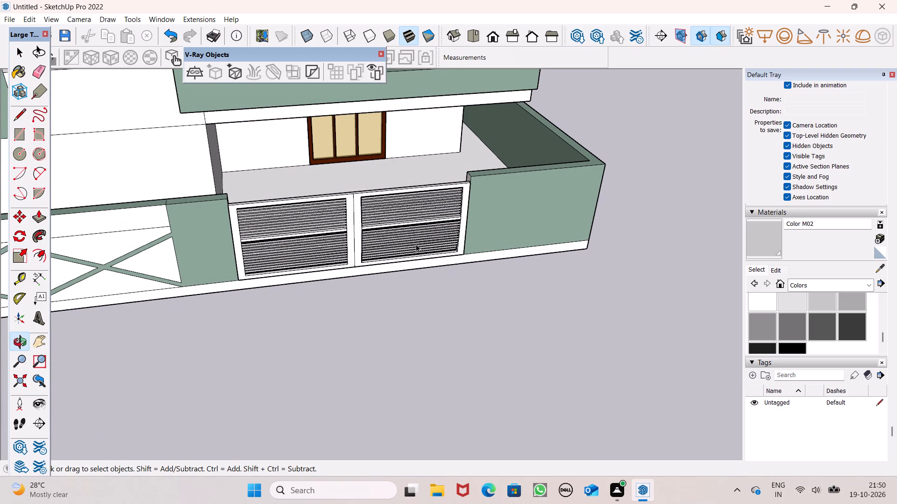
scroll(394, 237, "down", 1)
middle_click_drag(424, 267, 420, 259)
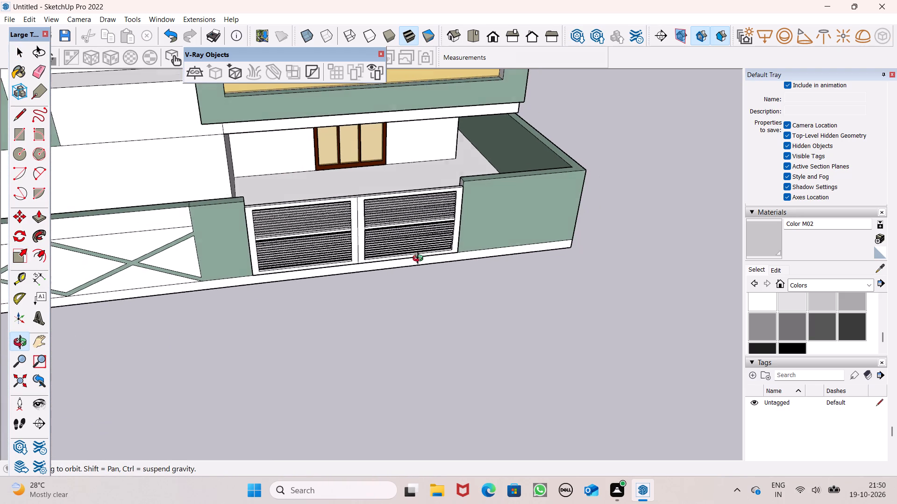
middle_click_drag(420, 259, 362, 215)
scroll(361, 214, "up", 1)
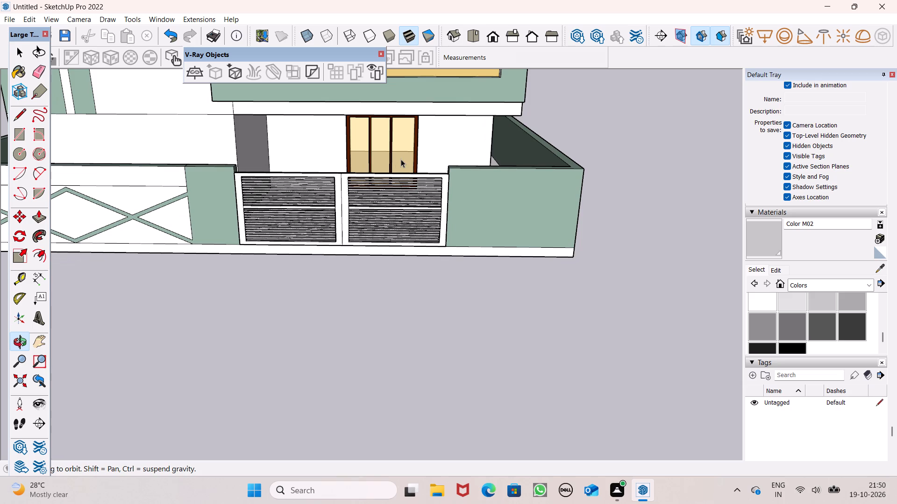
scroll(451, 227, "up", 3)
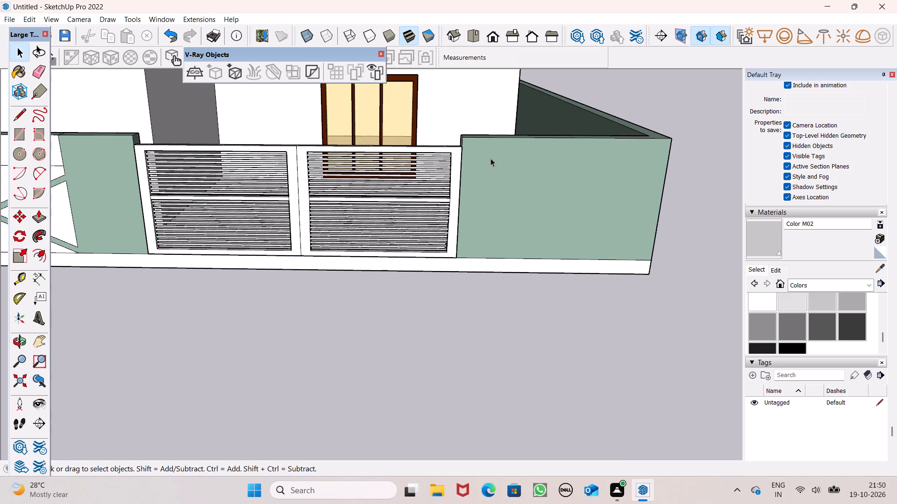
scroll(481, 162, "down", 2)
middle_click_drag(441, 203, 343, 218)
scroll(338, 218, "up", 7)
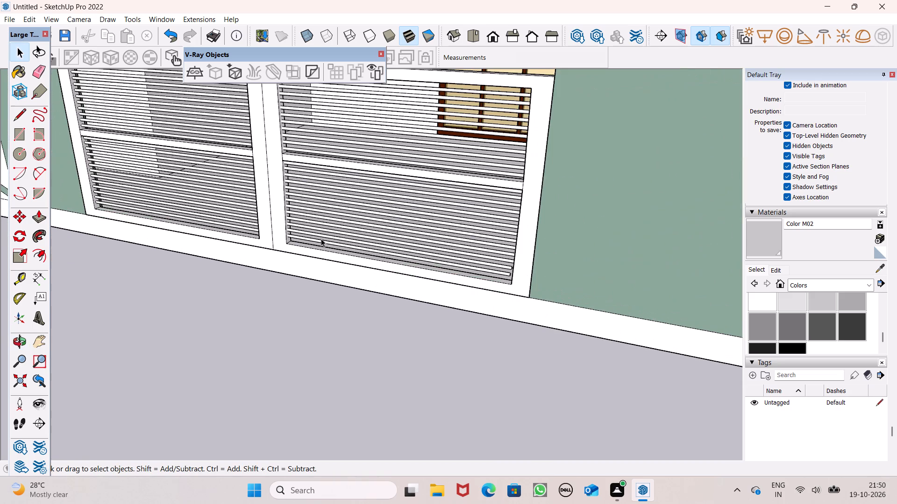
scroll(269, 209, "down", 2)
middle_click_drag(236, 210, 148, 203)
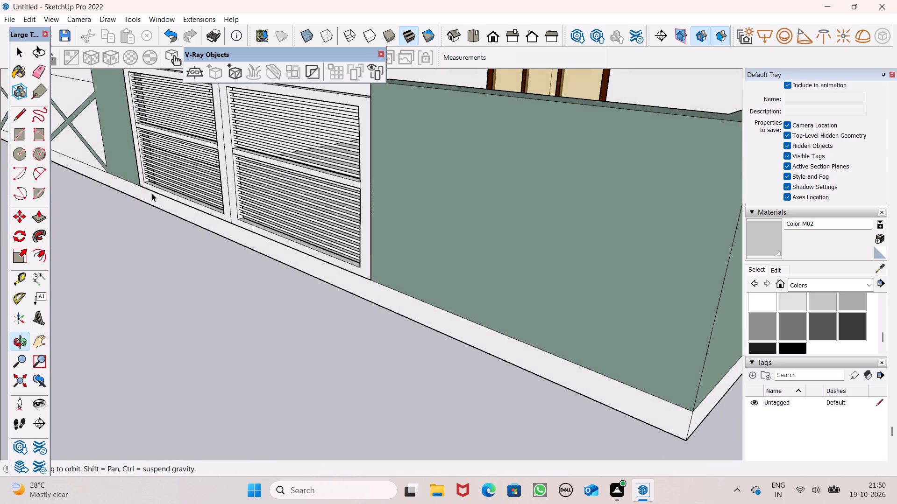
scroll(150, 185, "down", 2)
scroll(178, 107, "up", 5)
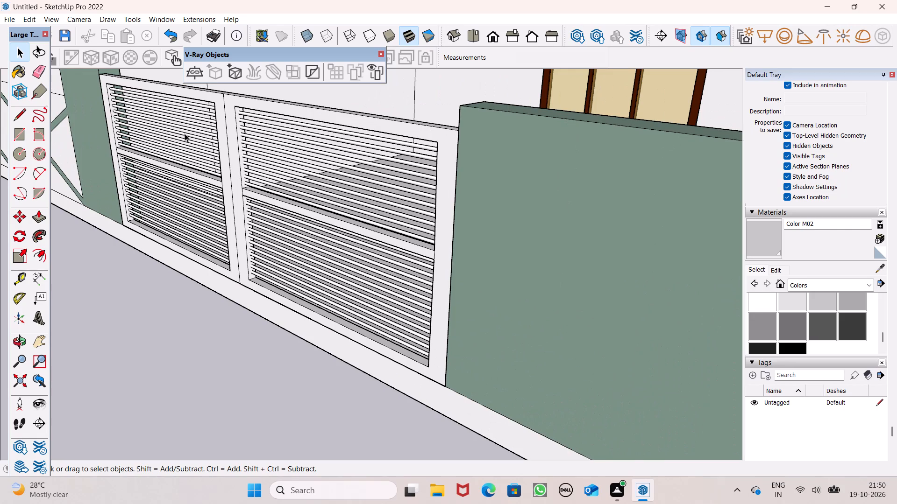
scroll(192, 133, "down", 1)
middle_click_drag(193, 145, 185, 123)
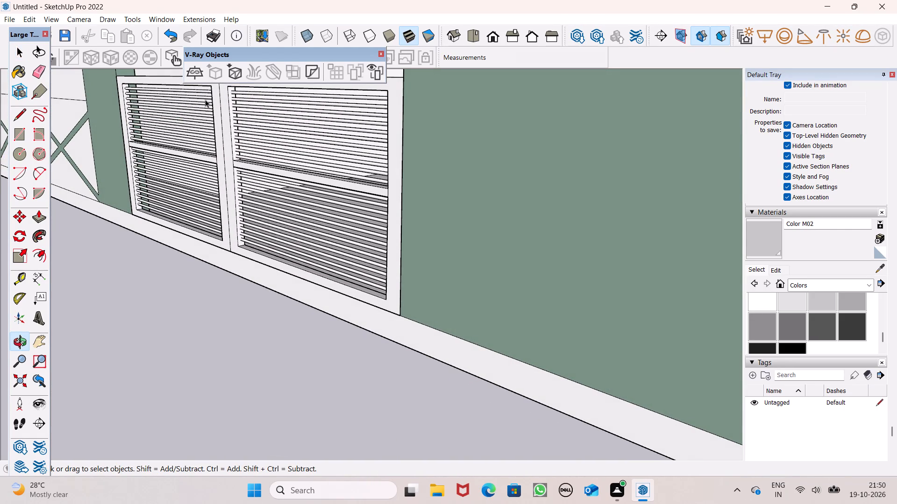
middle_click_drag(224, 166, 209, 202)
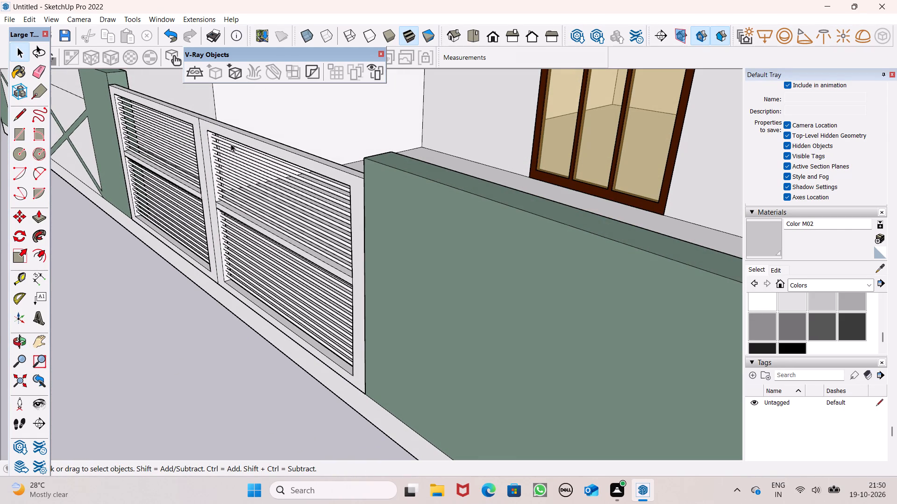
scroll(135, 164, "up", 4)
scroll(256, 149, "down", 3)
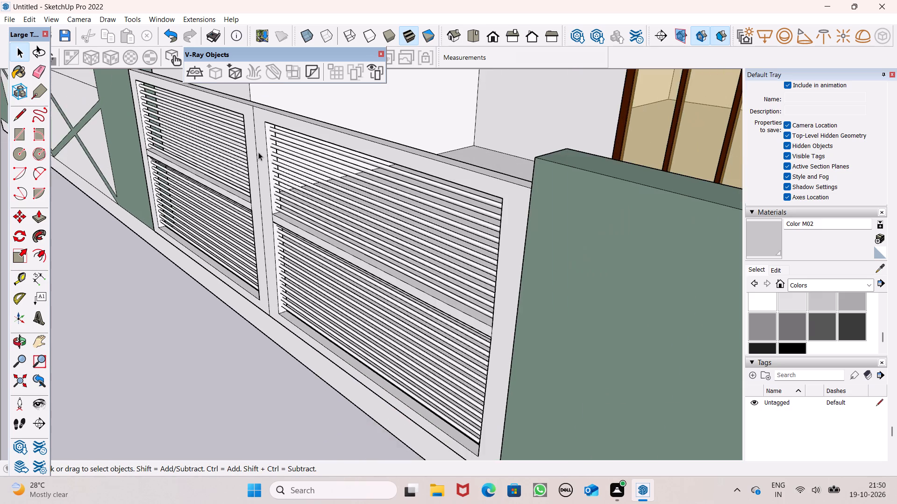
middle_click_drag(264, 168, 351, 160)
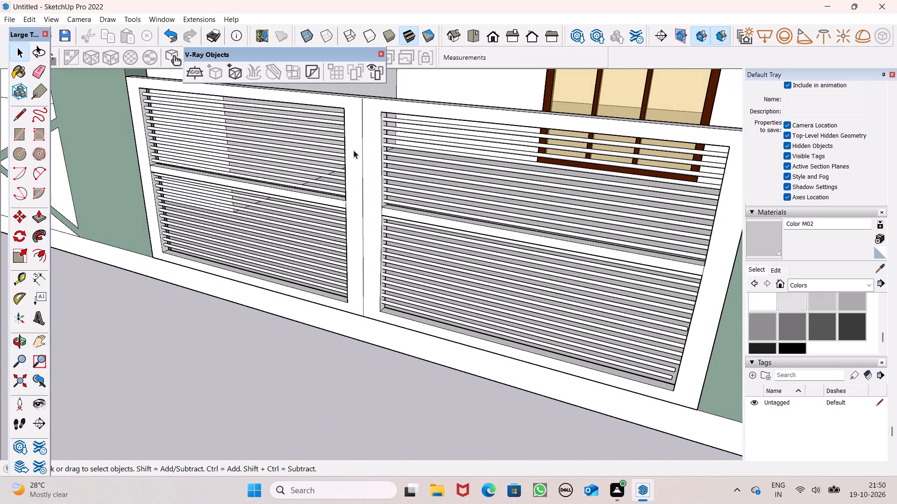
scroll(355, 153, "down", 2)
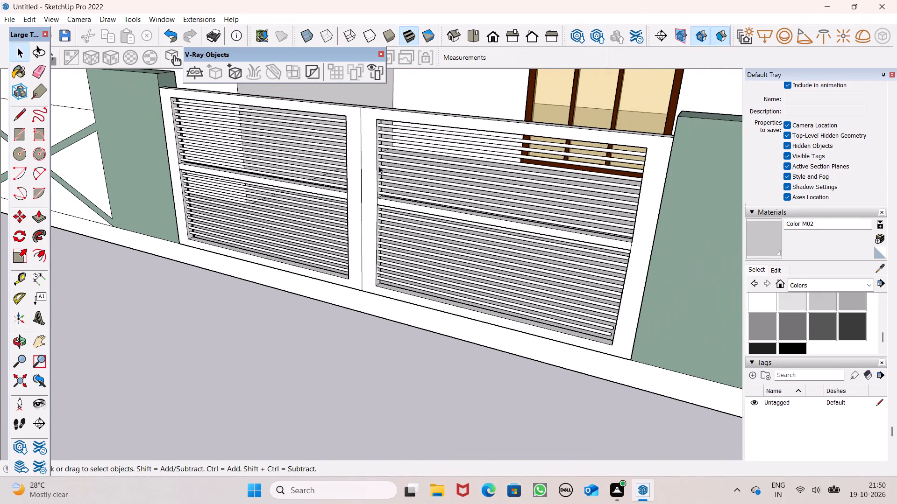
scroll(381, 169, "down", 1)
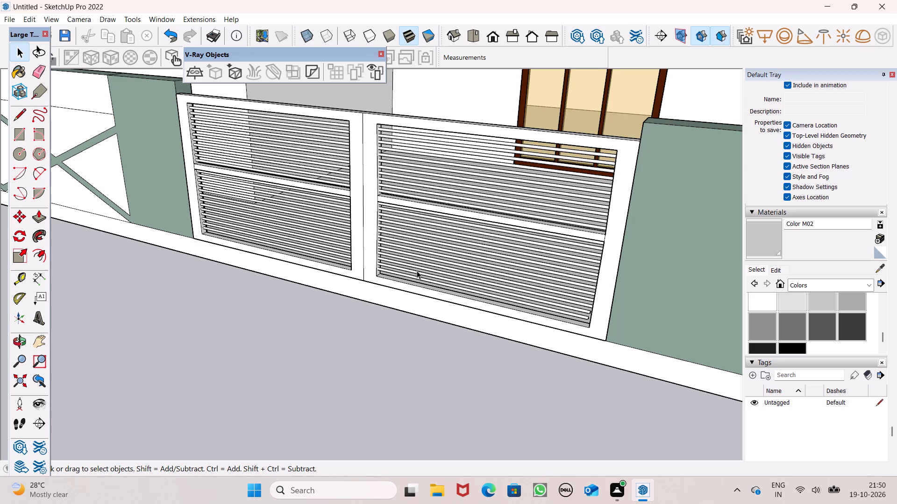
scroll(321, 345, "down", 1)
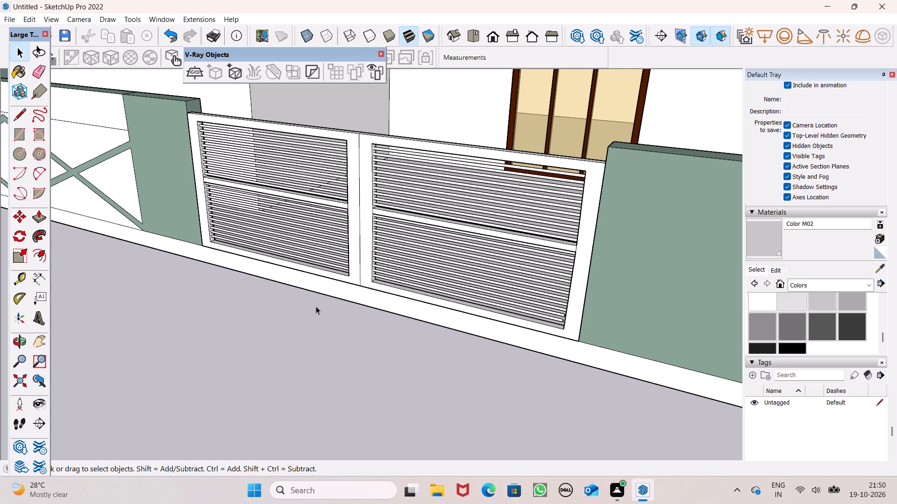
scroll(206, 287, "down", 3)
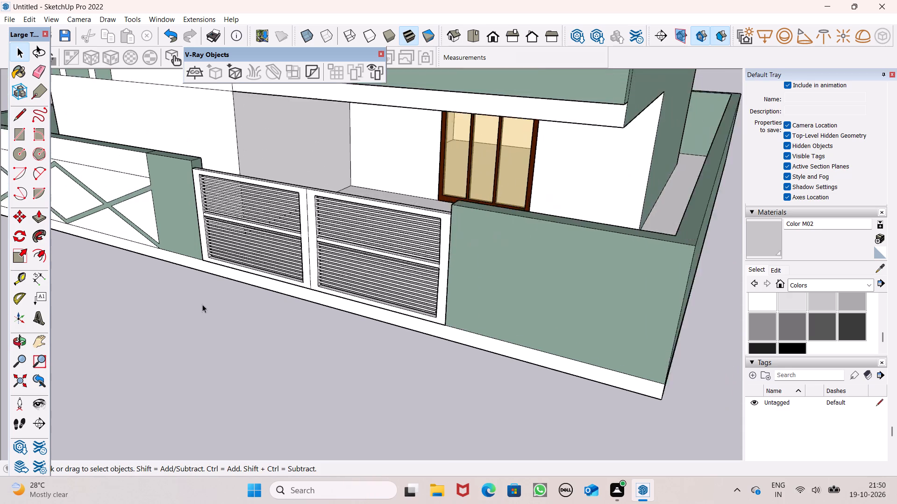
scroll(202, 304, "down", 9)
middle_click_drag(223, 277, 265, 248)
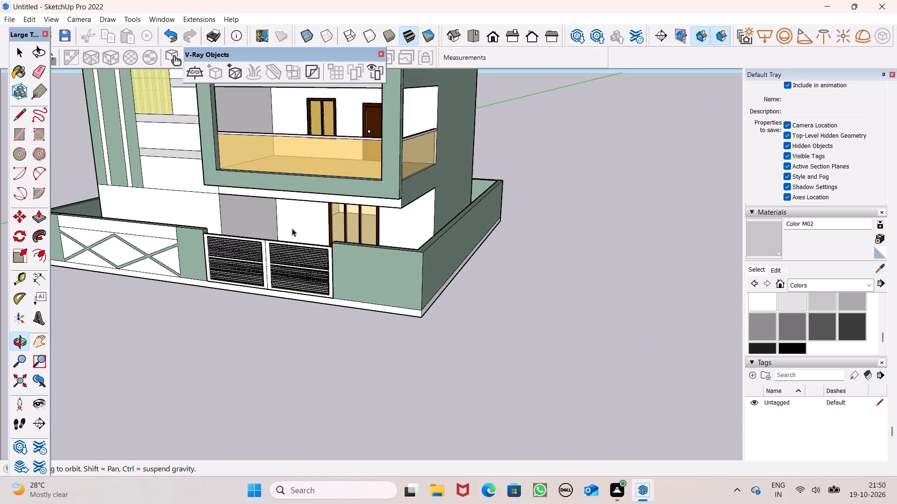
scroll(256, 240, "down", 2)
middle_click_drag(248, 259, 301, 252)
scroll(218, 223, "down", 5)
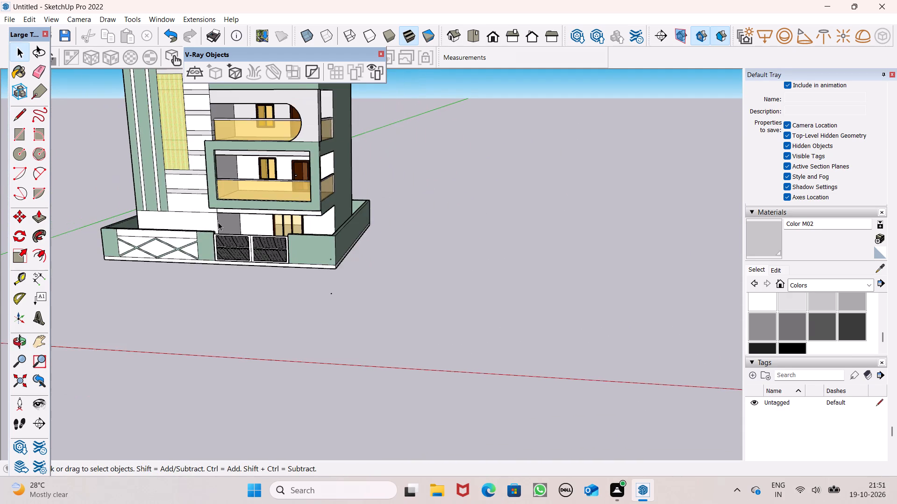
Delete the tiny stray piece floating in front of the compound wall near the gate.
scroll(218, 222, "down", 6)
scroll(261, 254, "up", 8)
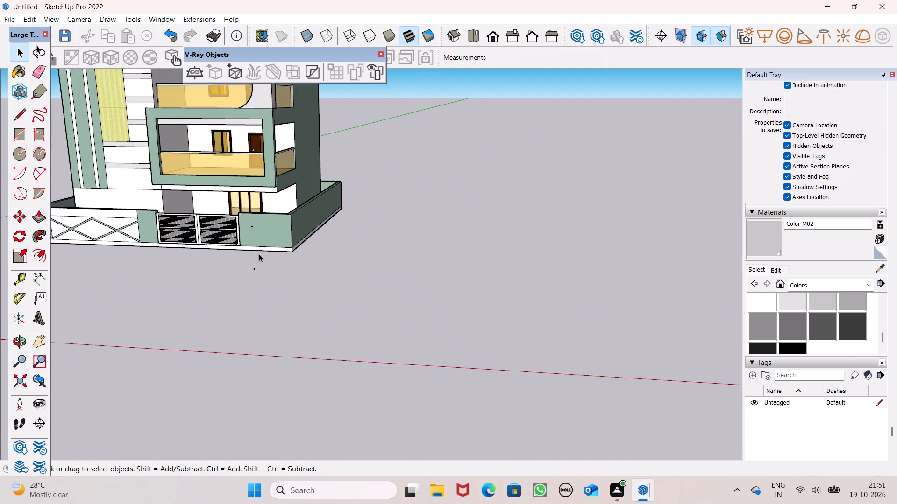
scroll(259, 254, "up", 3)
left_click(250, 286)
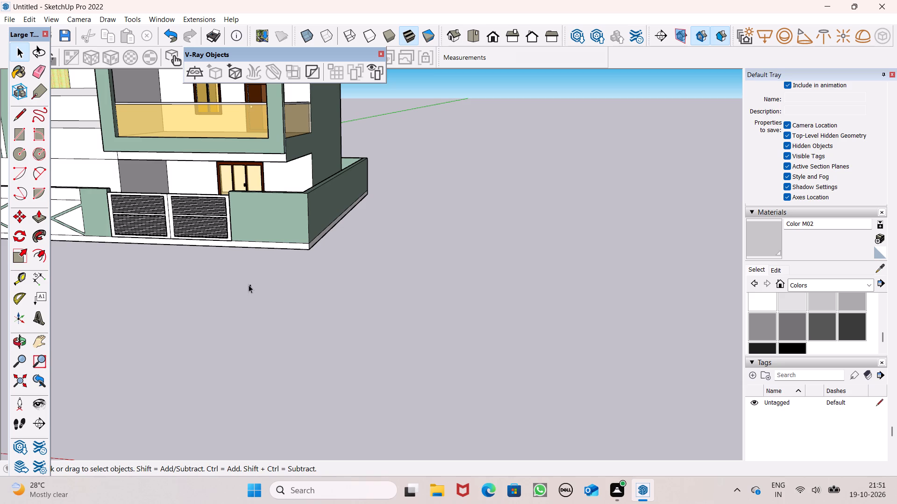
key("BackSpace")
key("BackSpace")
key("Delete")
Delete the remaining small stray circular face floating in front of the gate and compound wall.
scroll(246, 288, "down", 3)
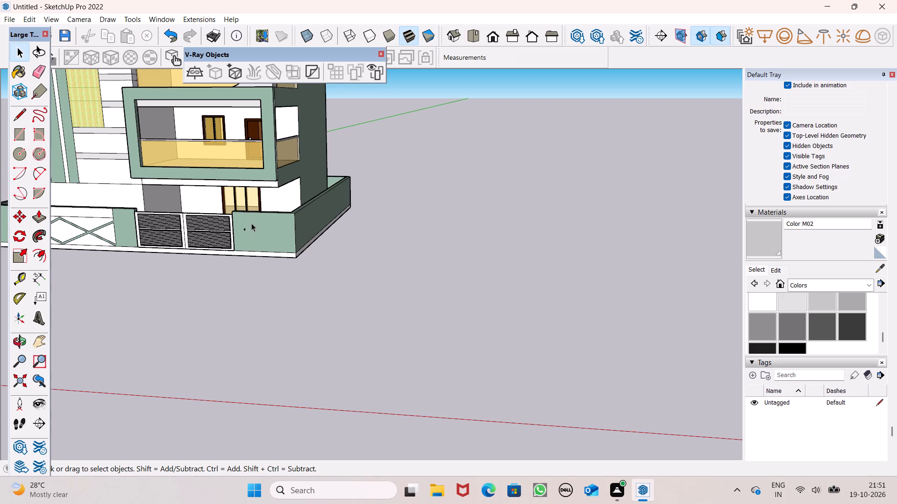
scroll(232, 241, "up", 6)
scroll(243, 230, "down", 2)
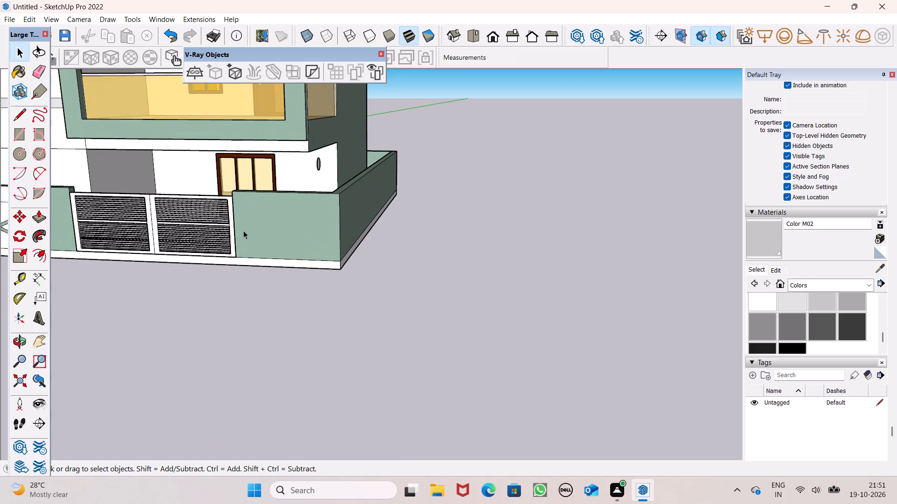
scroll(290, 192, "up", 4)
scroll(283, 198, "down", 2)
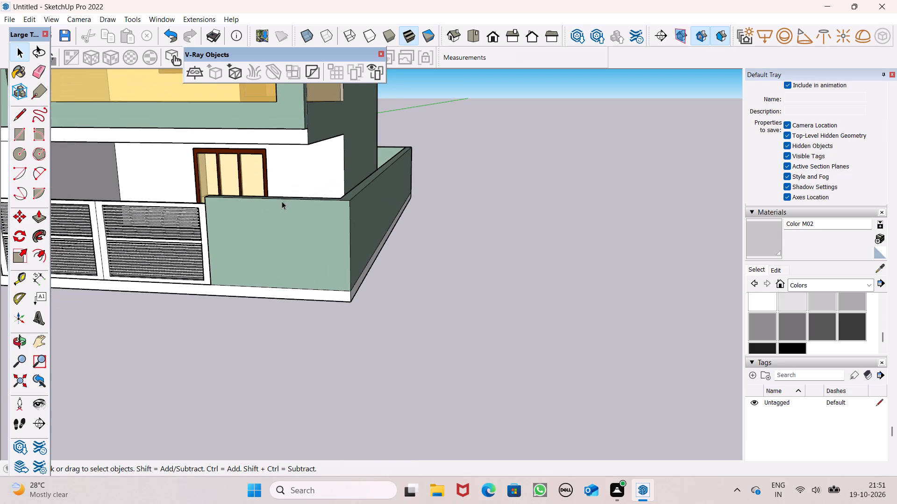
scroll(280, 202, "down", 2)
scroll(157, 289, "down", 1)
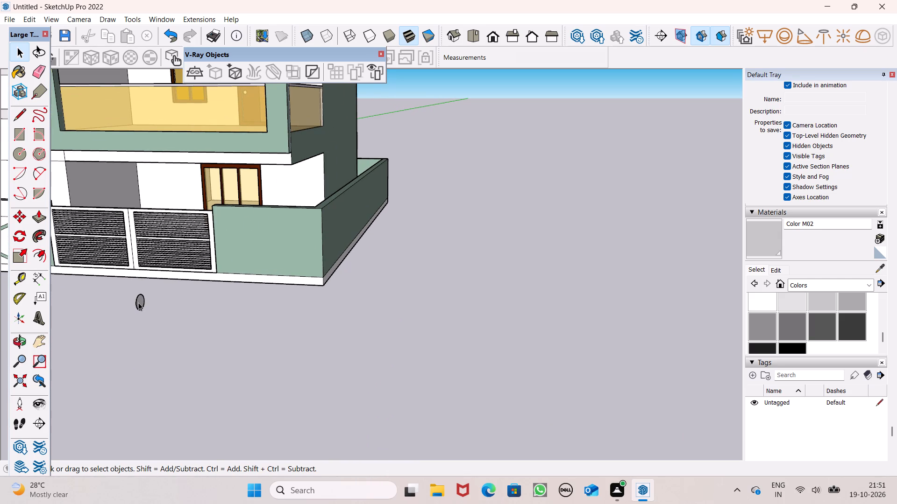
double_click(140, 301)
key("Delete")
scroll(137, 294, "down", 1)
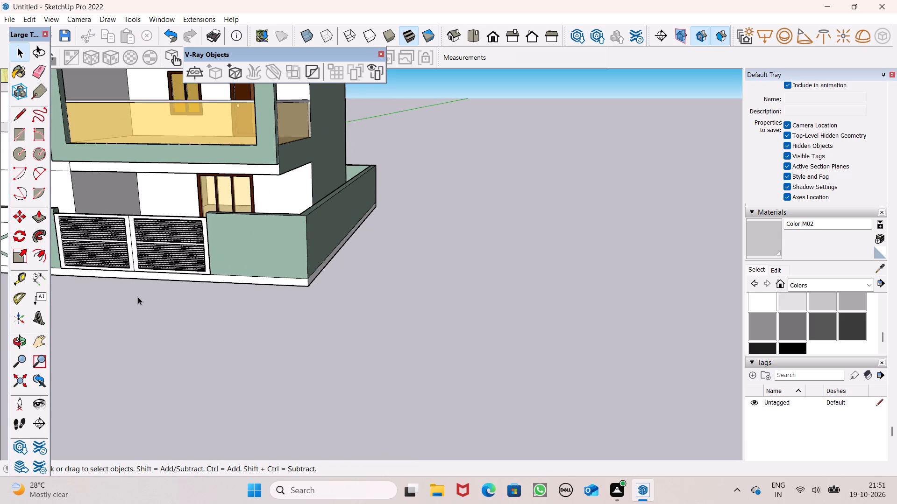
Examine the whole house front and side from several angles, finishing with a close front view of the gate.
middle_click_drag(139, 298, 169, 279)
scroll(150, 246, "up", 7)
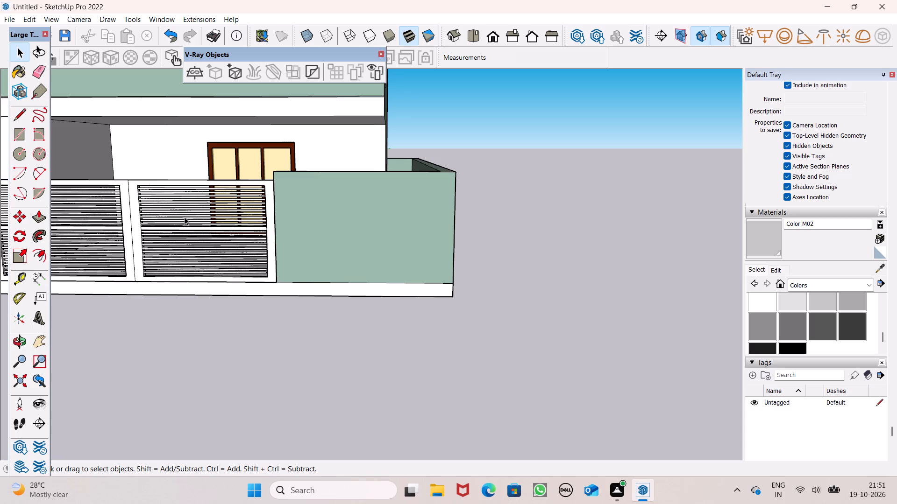
scroll(187, 219, "down", 7)
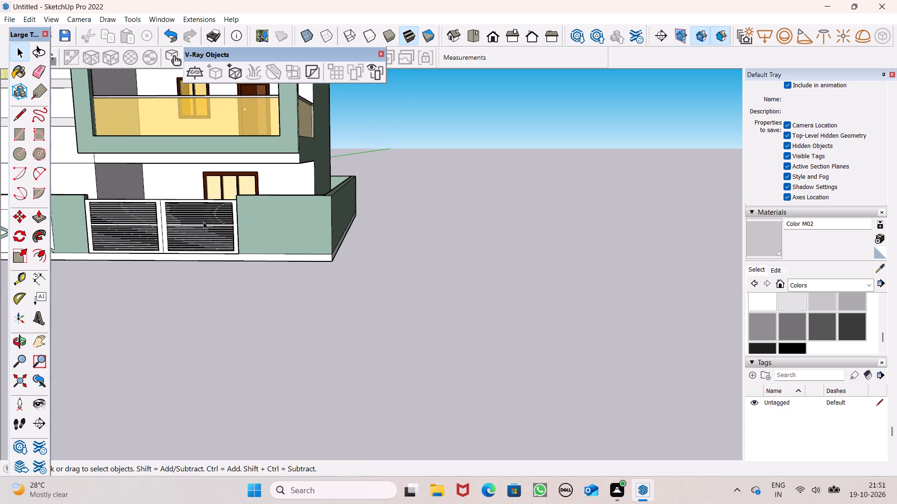
scroll(203, 221, "down", 8)
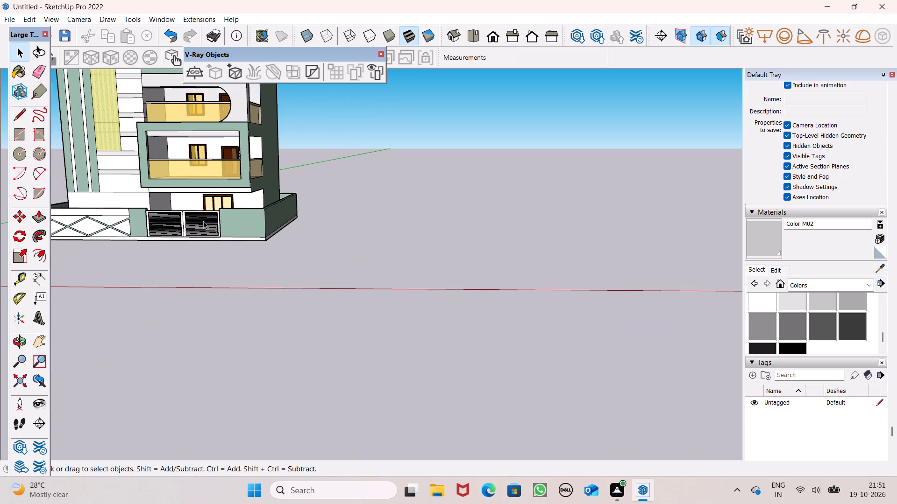
scroll(203, 221, "down", 4)
middle_click_drag(127, 204, 240, 217)
scroll(236, 224, "up", 1)
scroll(231, 196, "down", 4)
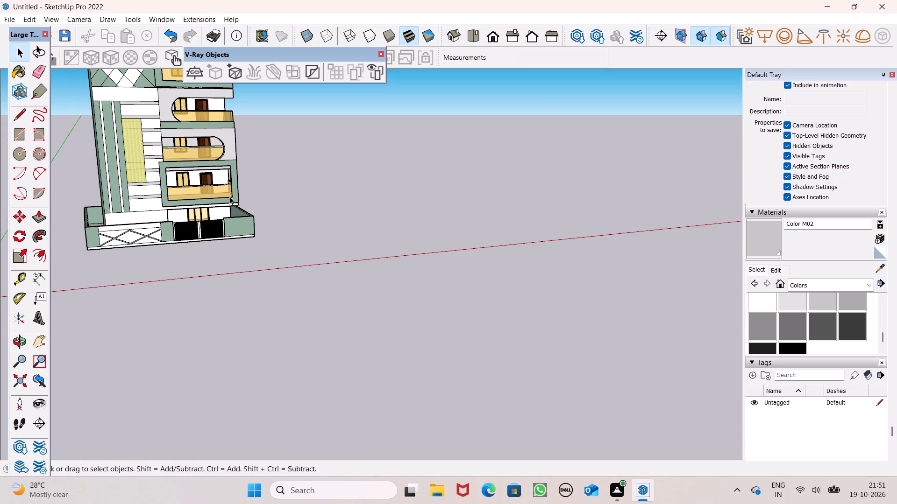
scroll(115, 191, "down", 5)
middle_click_drag(133, 207, 253, 250)
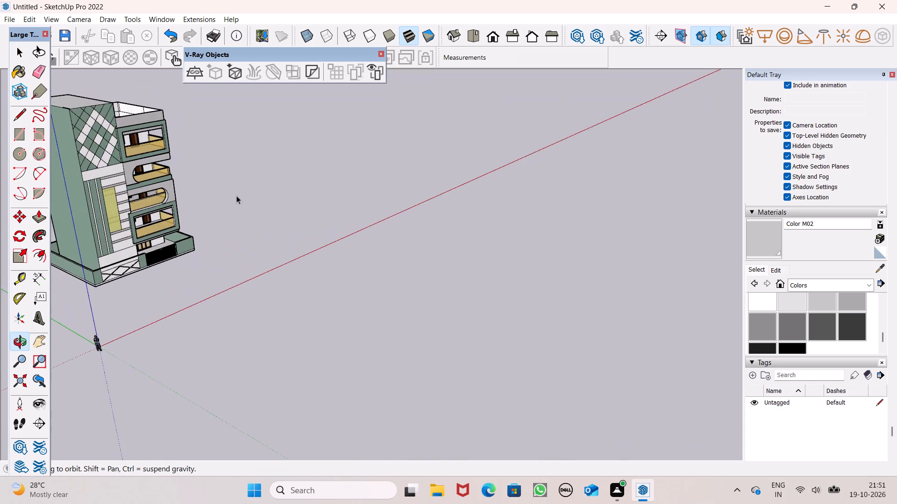
scroll(236, 196, "down", 4)
scroll(111, 201, "up", 12)
middle_click_drag(129, 207, 85, 253)
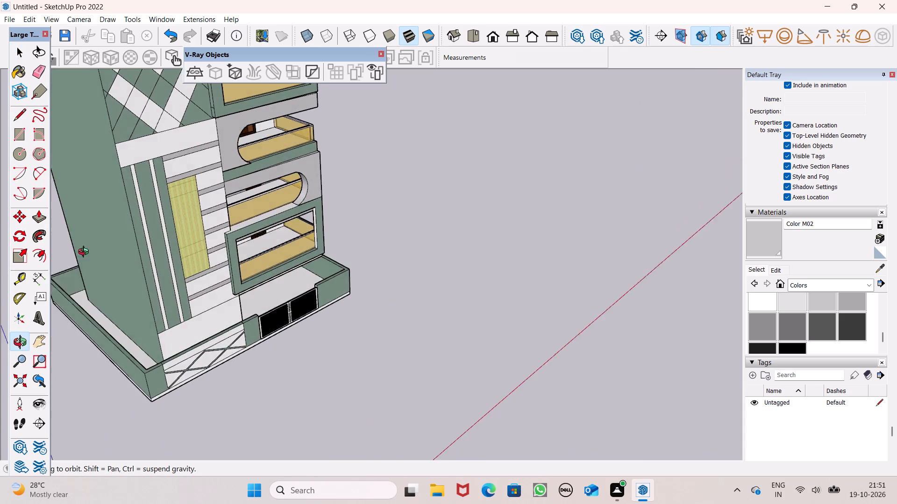
middle_click_drag(85, 253, 0, 226)
scroll(0, 226, "up", 1)
scroll(109, 247, "down", 2)
middle_click_drag(164, 282, 47, 241)
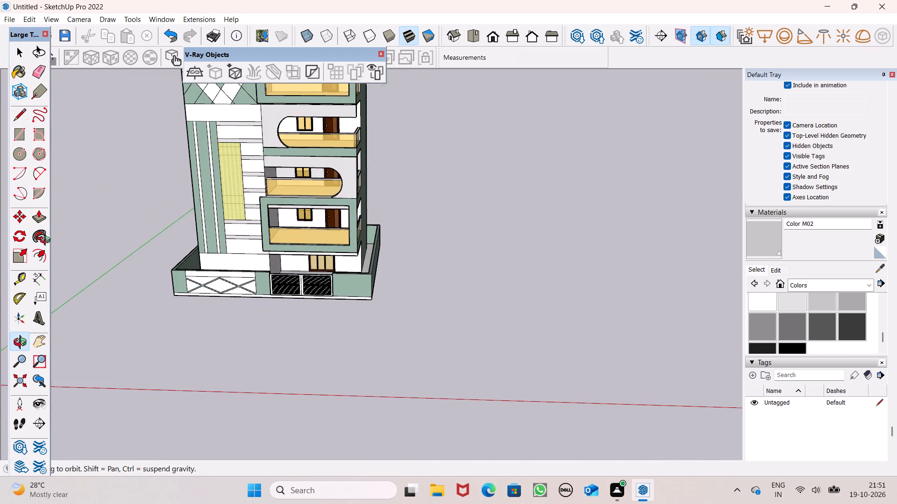
middle_click_drag(47, 241, 47, 240)
scroll(84, 253, "down", 2)
scroll(284, 247, "up", 5)
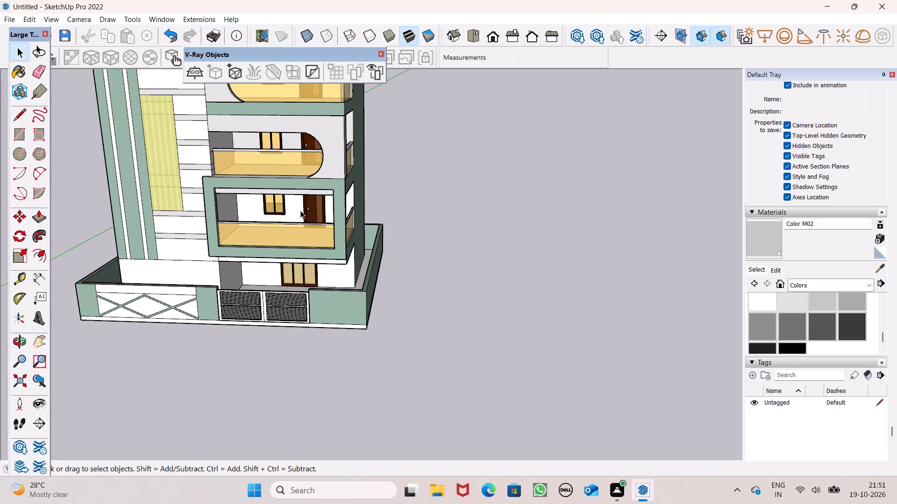
scroll(277, 200, "down", 2)
scroll(271, 242, "up", 6)
scroll(214, 259, "up", 6)
middle_click_drag(207, 241, 249, 168)
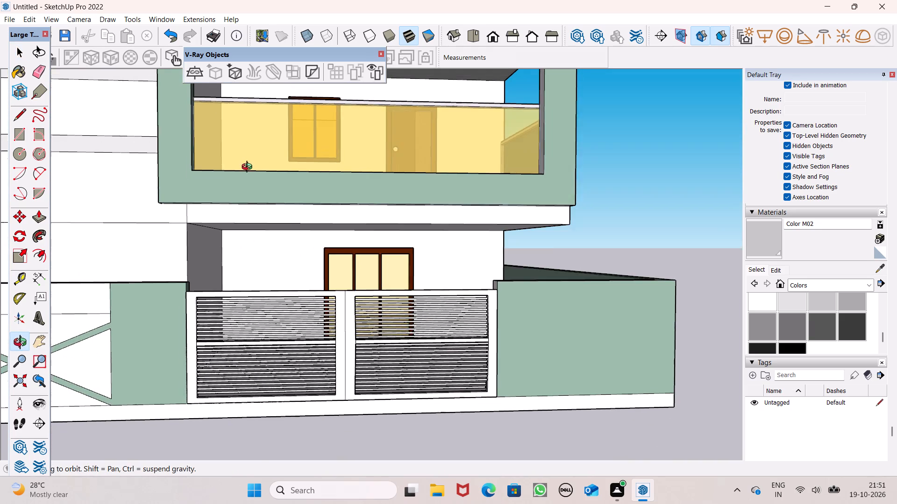
middle_click_drag(249, 168, 249, 168)
scroll(215, 202, "up", 1)
middle_click_drag(215, 202, 203, 174)
scroll(218, 177, "up", 1)
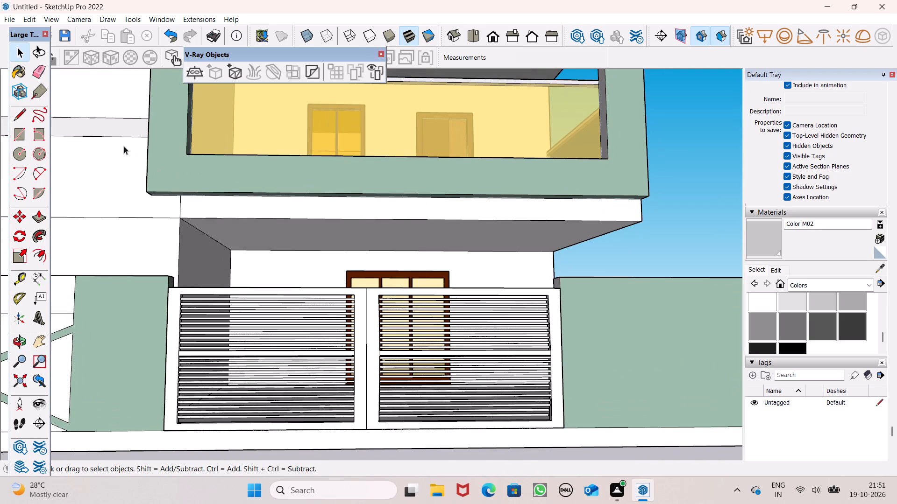
Erase the stray vertical edge on the white slab band beneath the lowest framed balcony.
left_click(37, 71)
left_click_drag(189, 209, 185, 210)
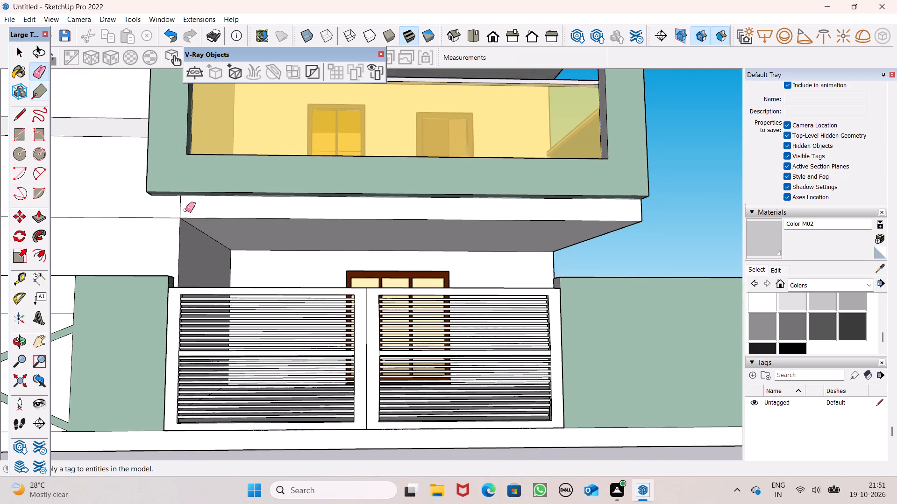
left_click_drag(185, 210, 173, 212)
key("space")
Paint the ground floor area inside the compound wall with Concrete Aggregate Smoke from the Asphalt and Concrete materials.
scroll(115, 131, "down", 8)
scroll(178, 160, "down", 1)
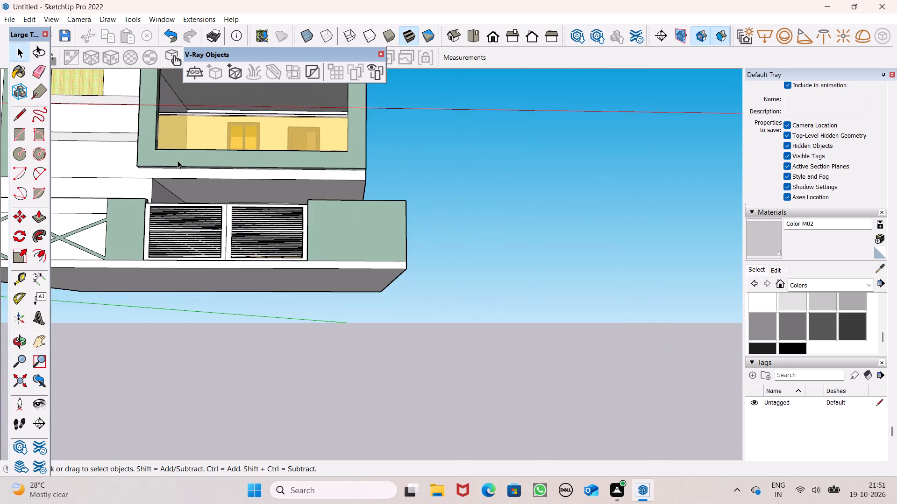
middle_click_drag(182, 166, 135, 203)
scroll(166, 182, "down", 3)
middle_click_drag(243, 175, 114, 281)
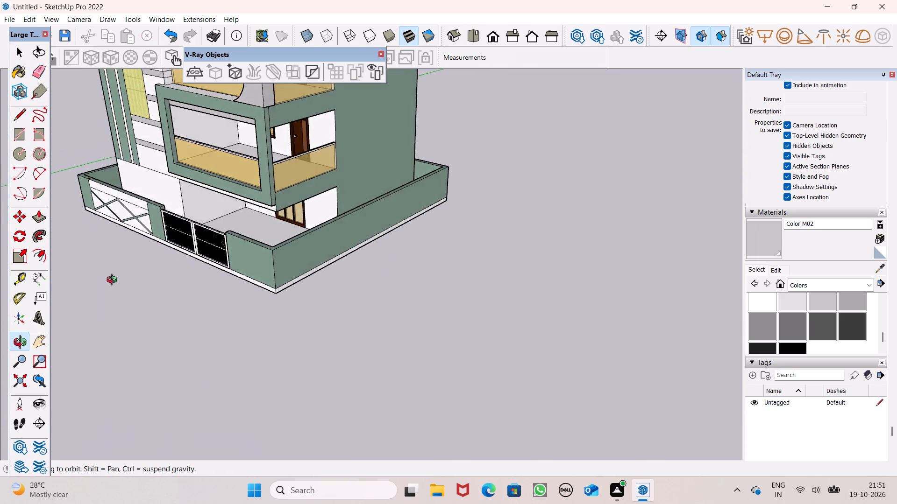
middle_click_drag(114, 281, 234, 228)
scroll(240, 219, "up", 1)
scroll(290, 179, "down", 2)
middle_click_drag(273, 227, 230, 326)
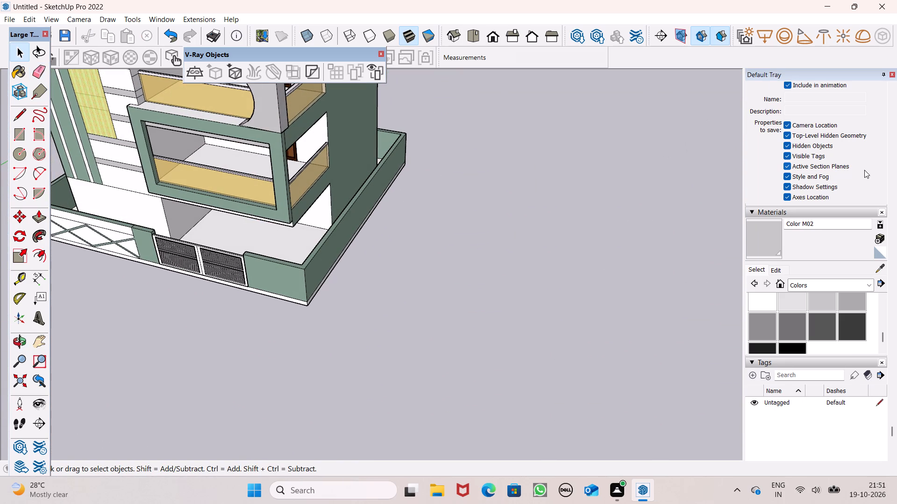
left_click(806, 286)
left_click_drag(820, 270, 831, 277)
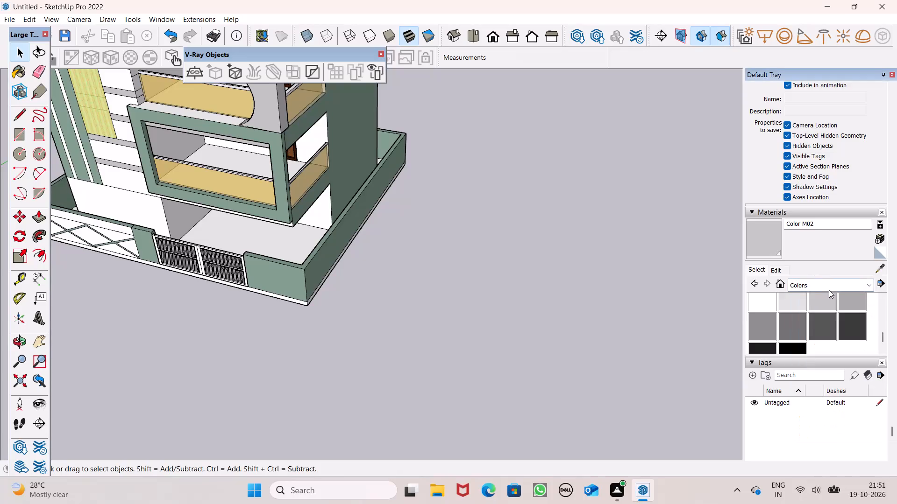
left_click(825, 287)
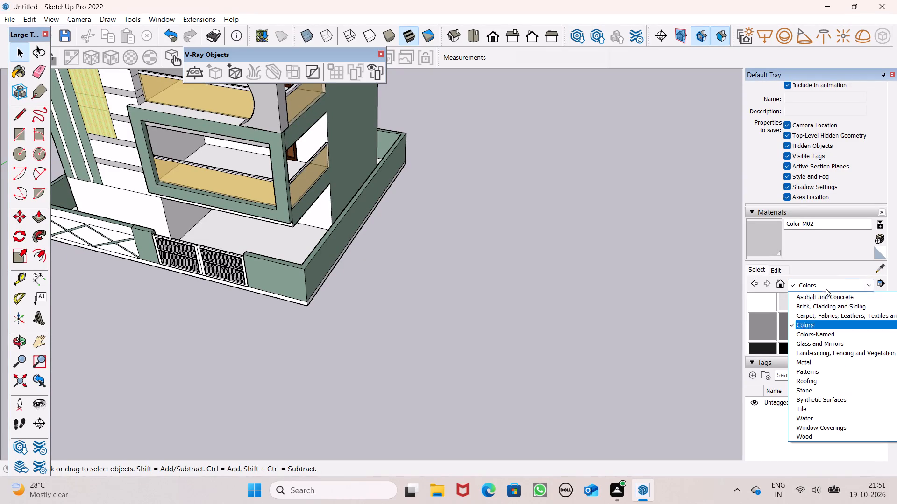
left_click(848, 298)
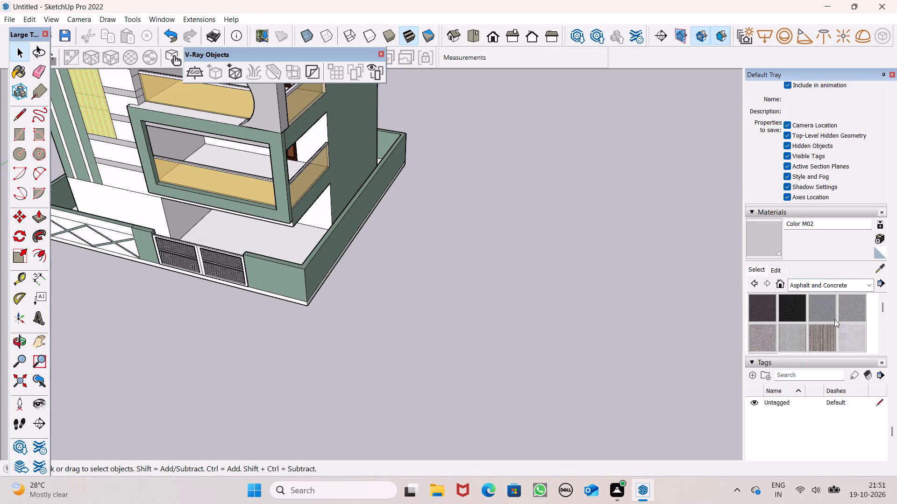
left_click(759, 341)
scroll(247, 223, "up", 4)
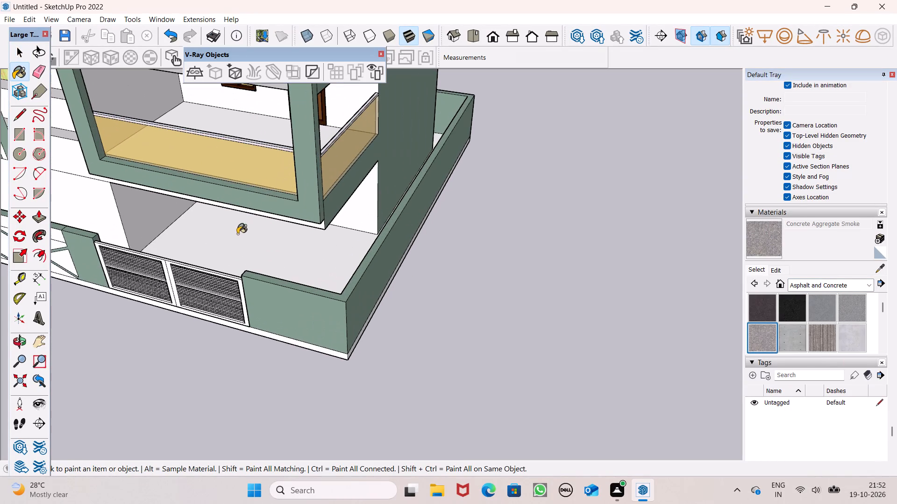
left_click(237, 234)
Paint the floors of the two lowest balconies with Stone Vein Gray from the Stone materials.
scroll(239, 211, "down", 5)
middle_click_drag(225, 225, 313, 294)
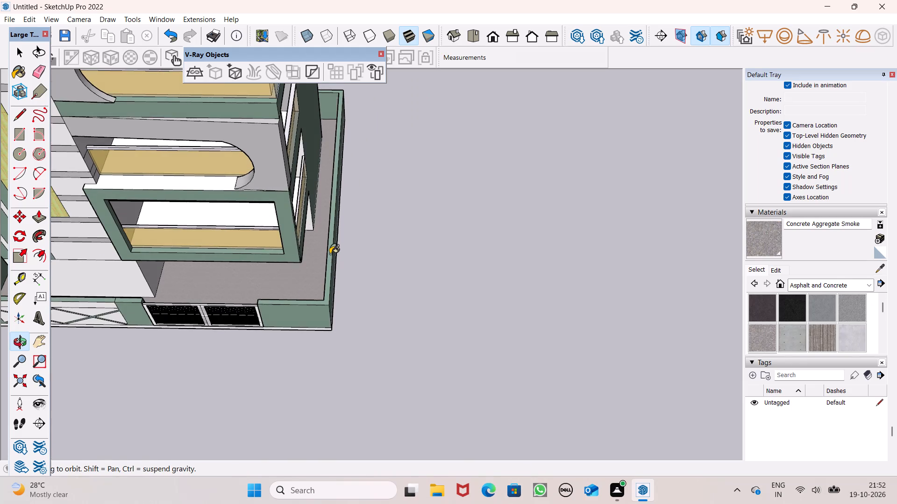
scroll(330, 254, "down", 2)
middle_click_drag(310, 247, 199, 209)
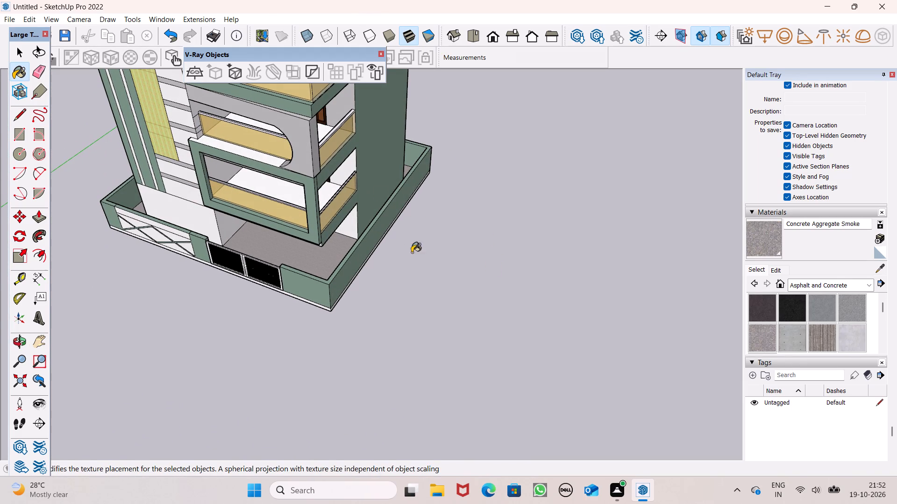
left_click(834, 285)
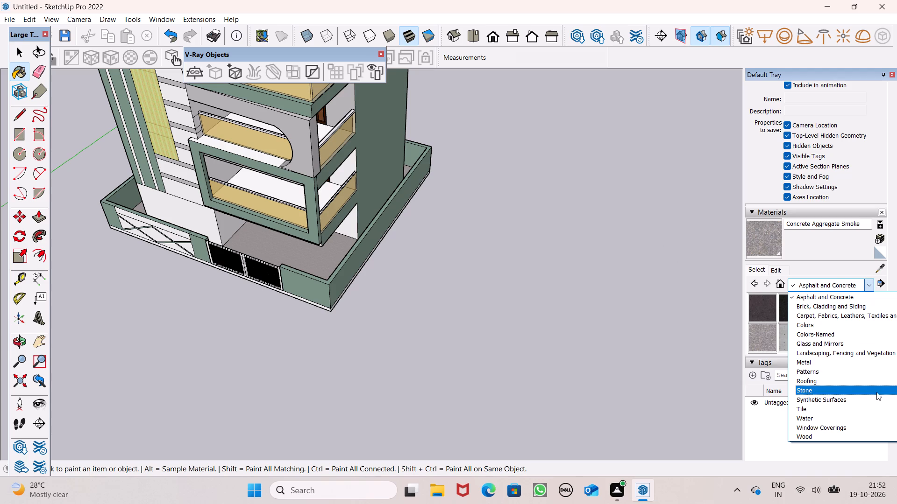
left_click(841, 394)
left_click(844, 345)
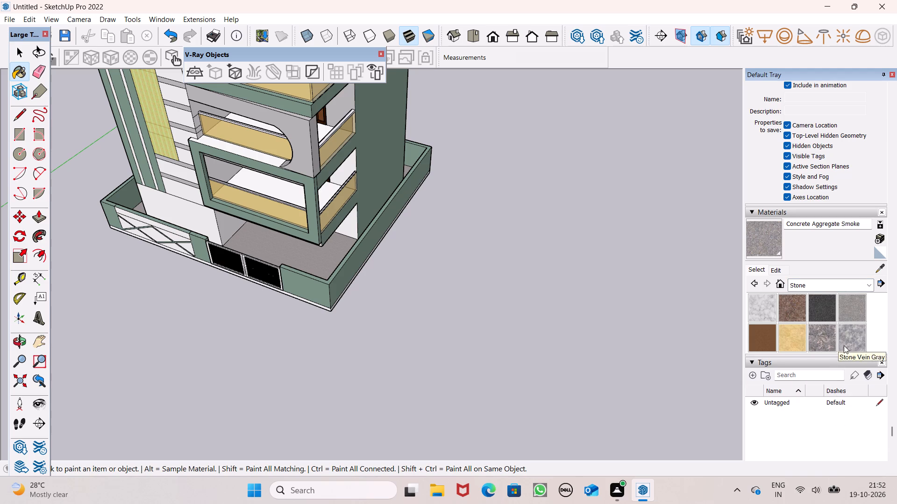
scroll(233, 182, "up", 7)
left_click(232, 179)
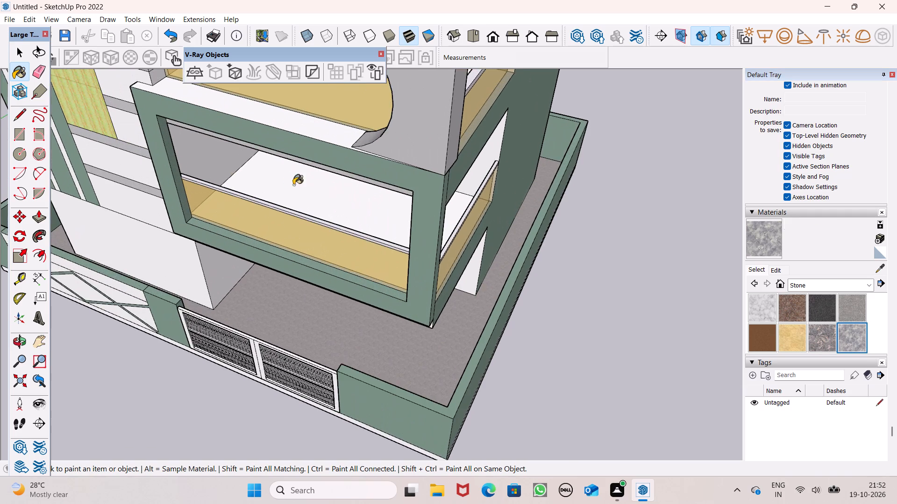
scroll(294, 189, "down", 3)
middle_click_drag(297, 191, 212, 228)
left_click(406, 133)
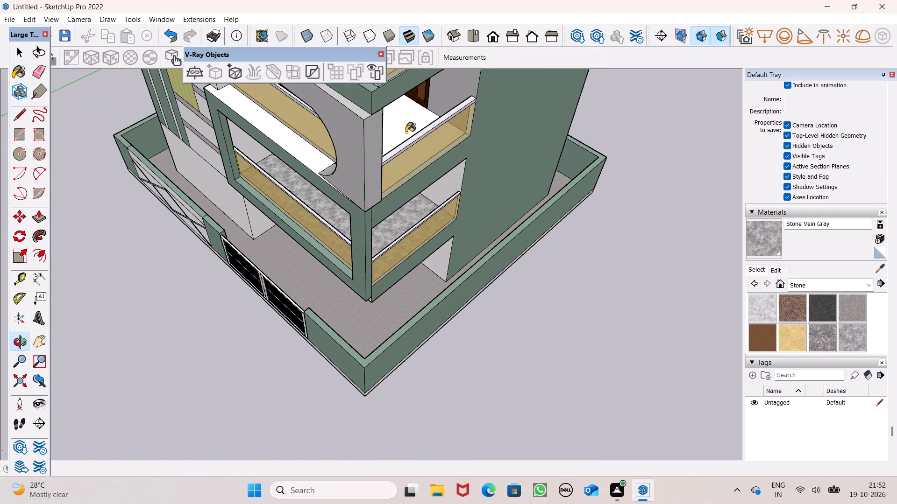
Paint the floor of the topmost framed balcony with Stone Vein Gray, undoing a misplaced fill.
scroll(403, 139, "down", 3)
middle_click_drag(390, 142, 402, 126)
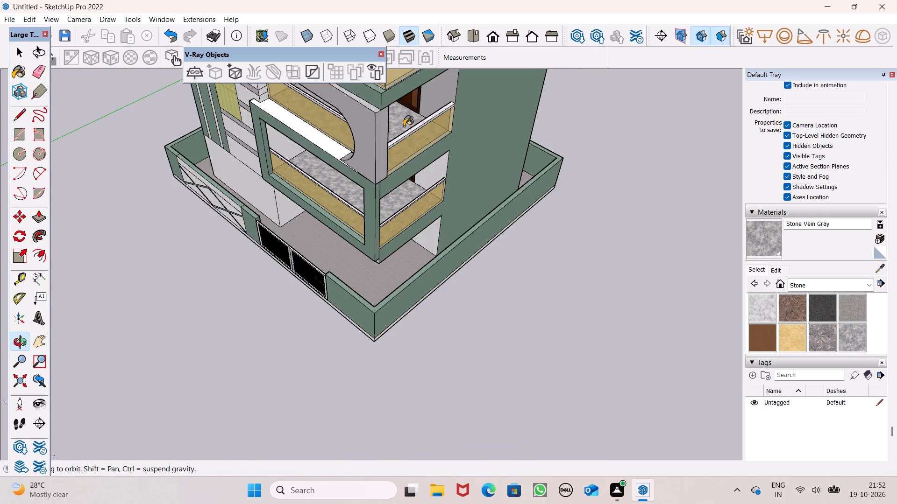
scroll(406, 130, "down", 2)
middle_click_drag(352, 159, 434, 105)
scroll(431, 120, "down", 2)
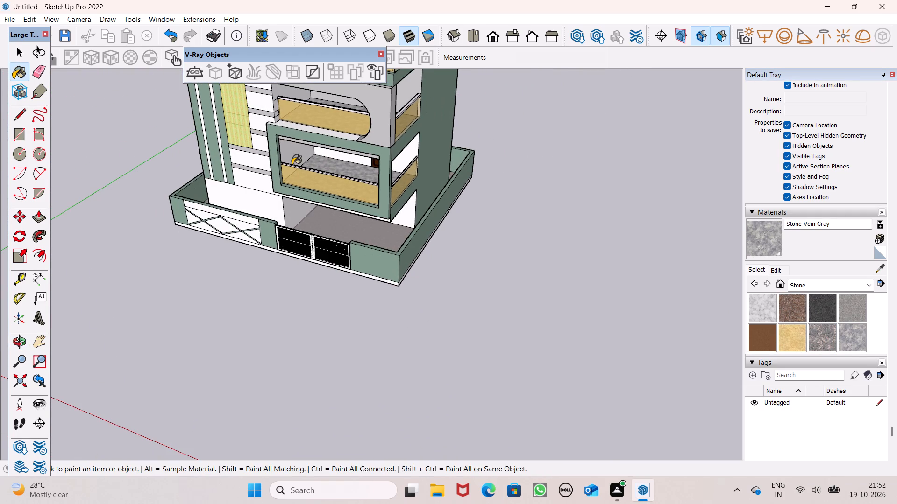
scroll(296, 151, "down", 4)
middle_click_drag(326, 140, 269, 76)
scroll(272, 73, "up", 1)
scroll(304, 187, "down", 6)
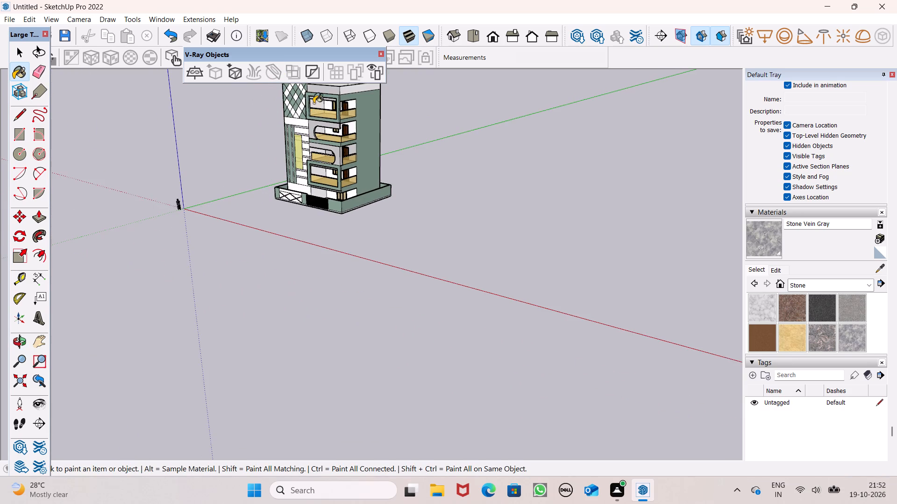
scroll(319, 99, "up", 4)
middle_click_drag(316, 130, 271, 161)
scroll(300, 133, "up", 7)
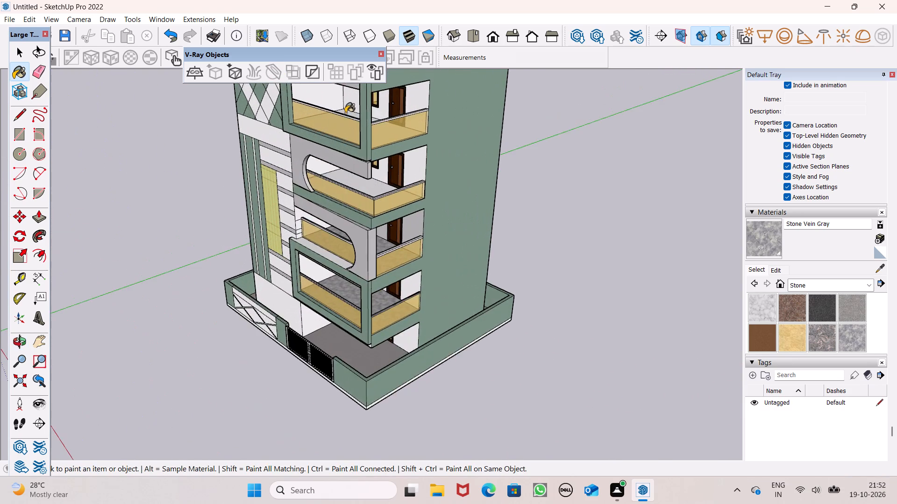
scroll(345, 115, "up", 6)
left_click(350, 106)
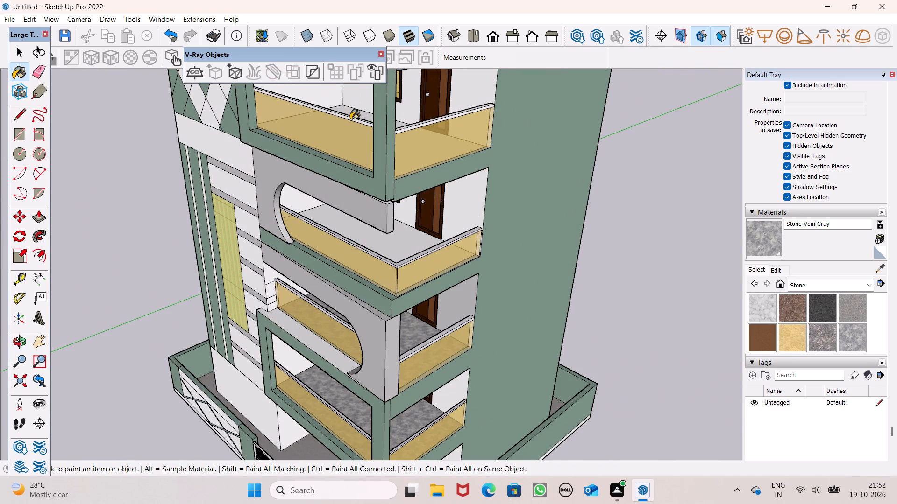
key("ctrl+z")
middle_click_drag(390, 154, 311, 201)
scroll(314, 207, "up", 1)
left_click(359, 143)
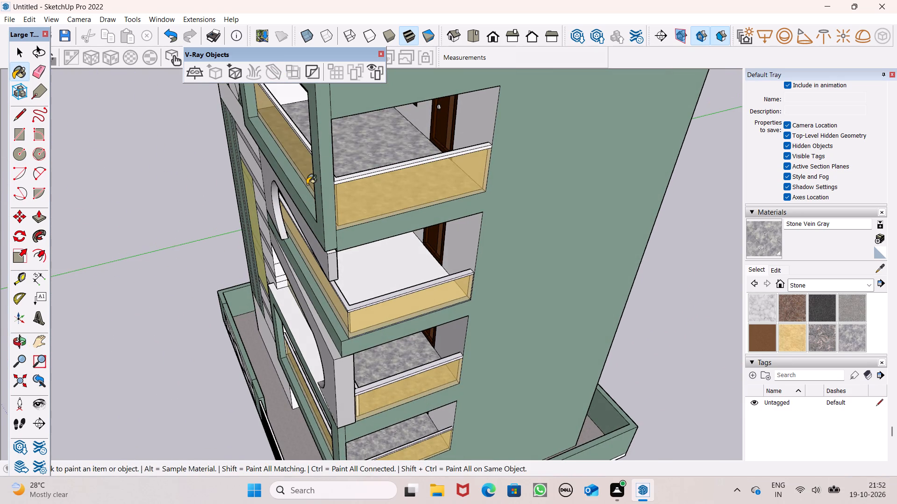
Paint the floor of the third balcony, just below the topmost one, with Stone Vein Gray.
scroll(309, 154, "down", 3)
middle_click_drag(297, 191, 406, 96)
scroll(377, 110, "down", 6)
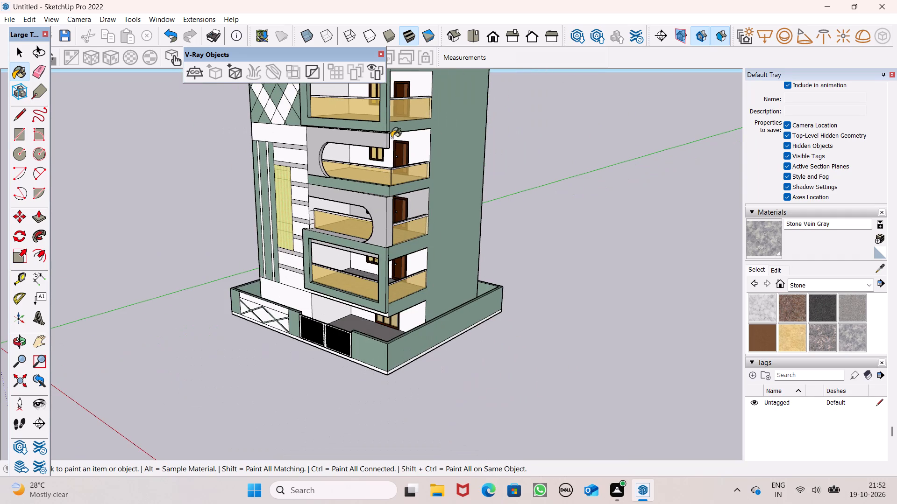
scroll(339, 133, "down", 3)
middle_click_drag(345, 173, 220, 229)
scroll(348, 176, "up", 5)
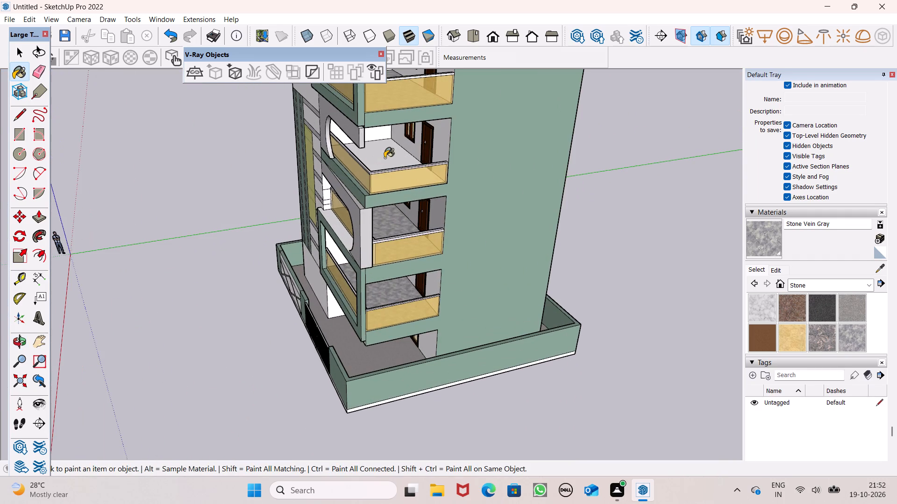
left_click(384, 158)
Examine the whole house from the front, side, rear and above after painting the floors.
scroll(336, 128, "down", 4)
middle_click_drag(231, 168, 461, 102)
scroll(464, 119, "down", 9)
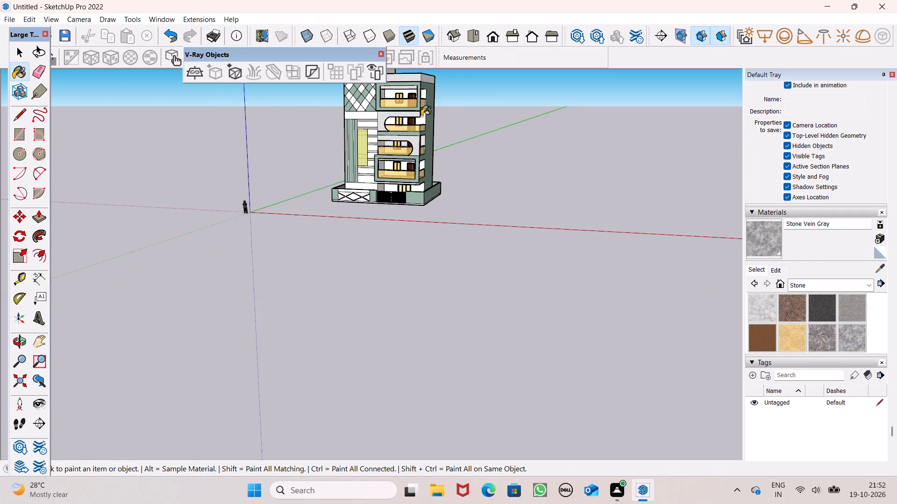
middle_click_drag(371, 155, 0, 202)
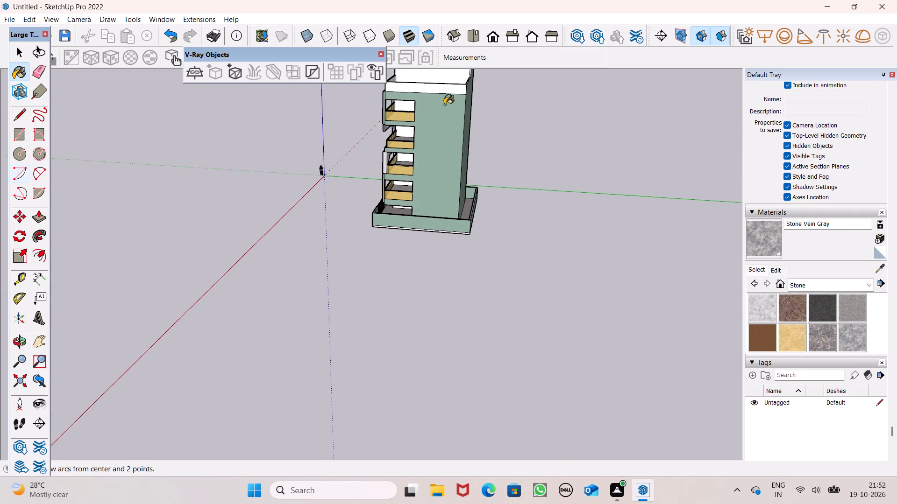
scroll(444, 105, "down", 3)
middle_click_drag(482, 133, 328, 233)
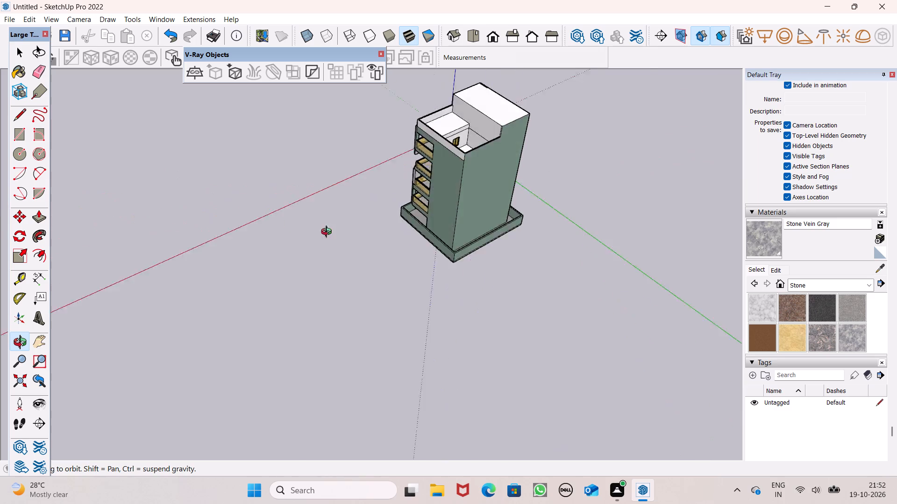
middle_click_drag(328, 233, 657, 188)
scroll(320, 127, "down", 1)
middle_click_drag(310, 153, 510, 101)
scroll(243, 233, "down", 4)
middle_click_drag(257, 226, 462, 268)
Erase the stray line segments on the tower roof near the front corner above the diamond-pattern wall.
scroll(274, 214, "up", 6)
scroll(230, 98, "up", 12)
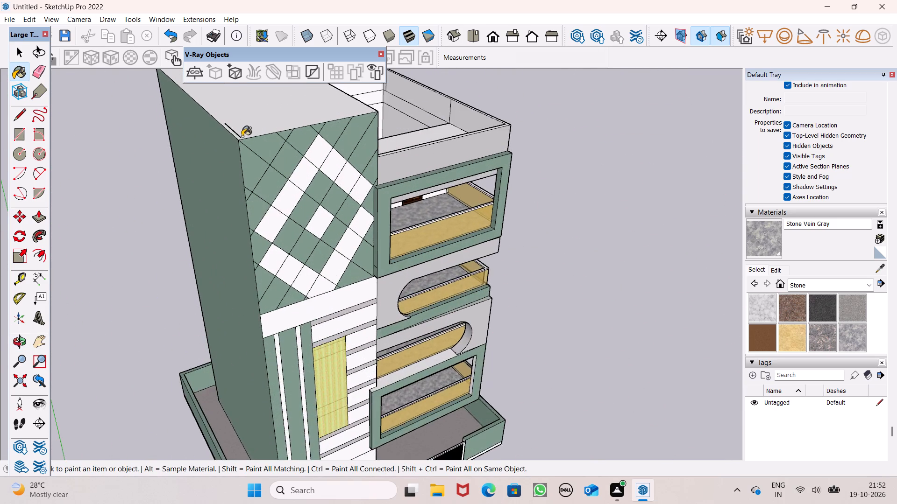
scroll(242, 136, "up", 12)
key("space")
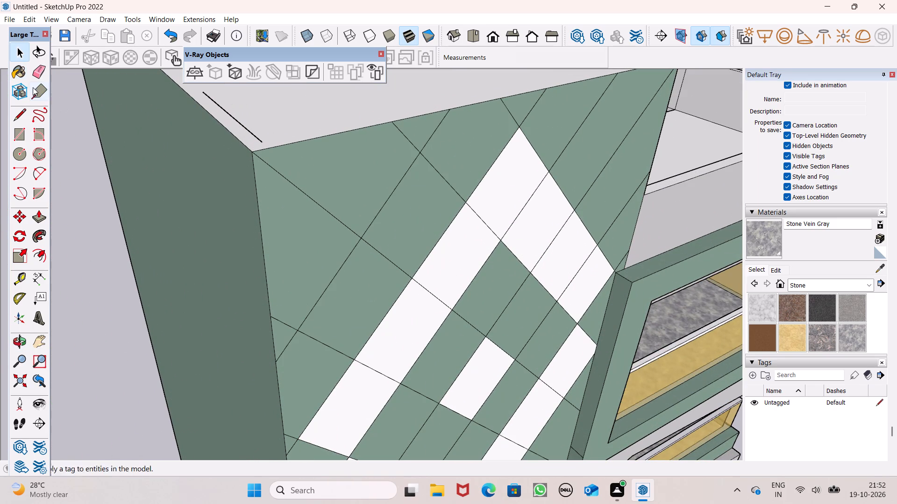
left_click(37, 77)
left_click(224, 110)
scroll(186, 138, "down", 2)
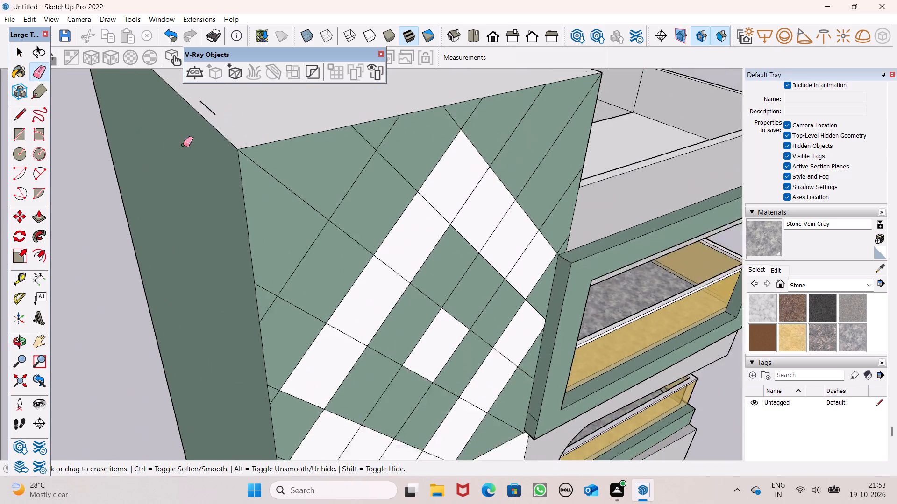
left_click_drag(216, 112, 211, 104)
left_click_drag(211, 104, 209, 107)
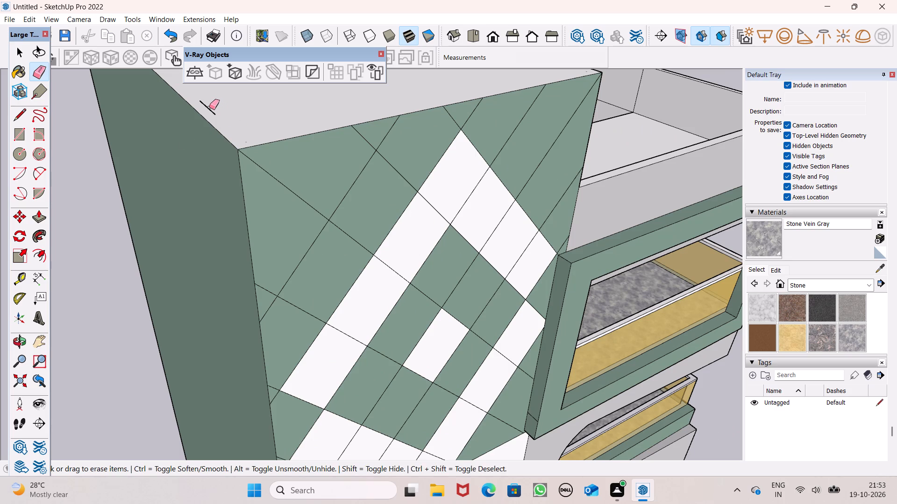
left_click_drag(209, 107, 208, 108)
key("space")
Review the front elevation, examining the gate and compound wall up close and from farther away.
scroll(206, 115, "down", 11)
scroll(147, 141, "down", 10)
middle_click_drag(293, 241, 242, 144)
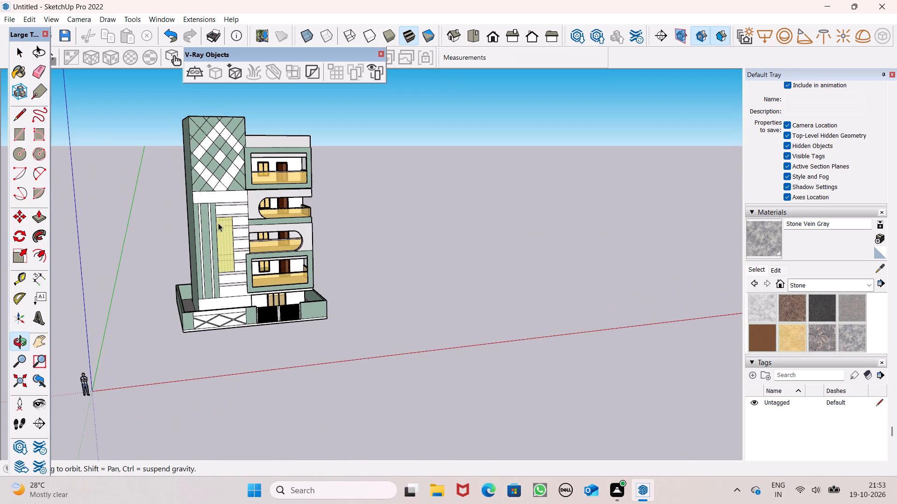
scroll(263, 286, "up", 2)
scroll(276, 342, "up", 5)
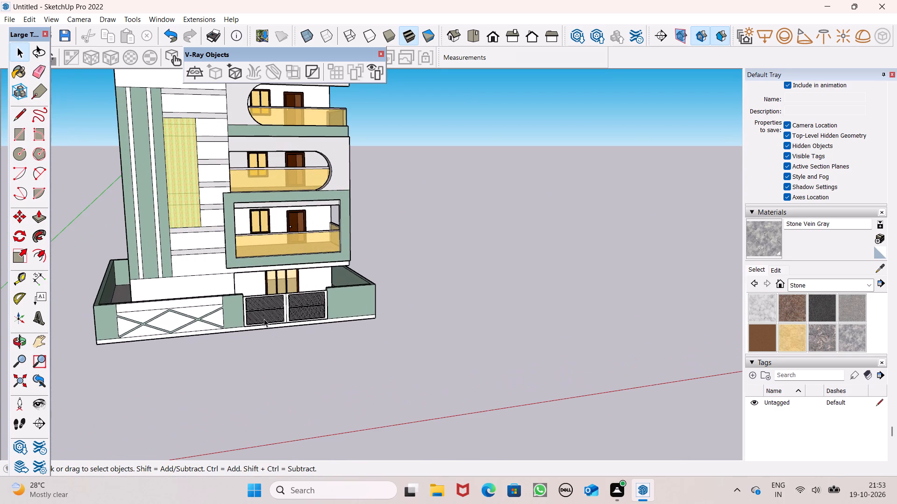
scroll(258, 319, "up", 14)
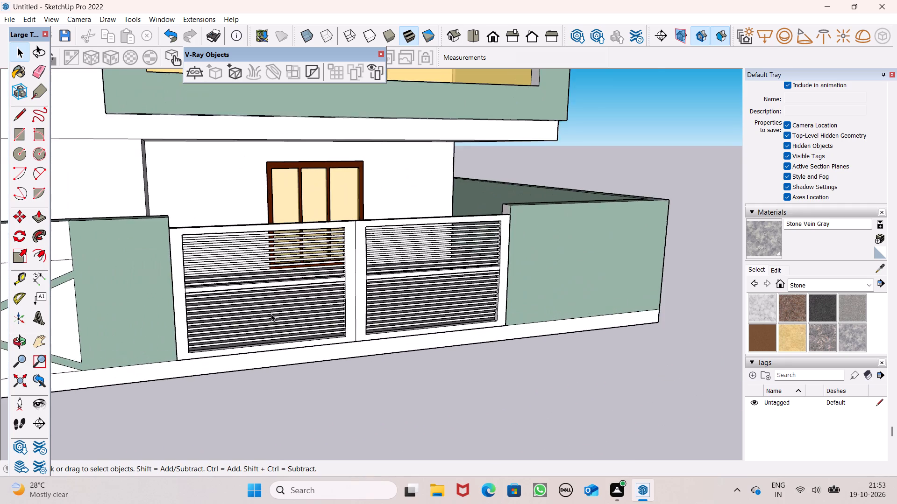
scroll(271, 314, "up", 5)
scroll(296, 294, "down", 2)
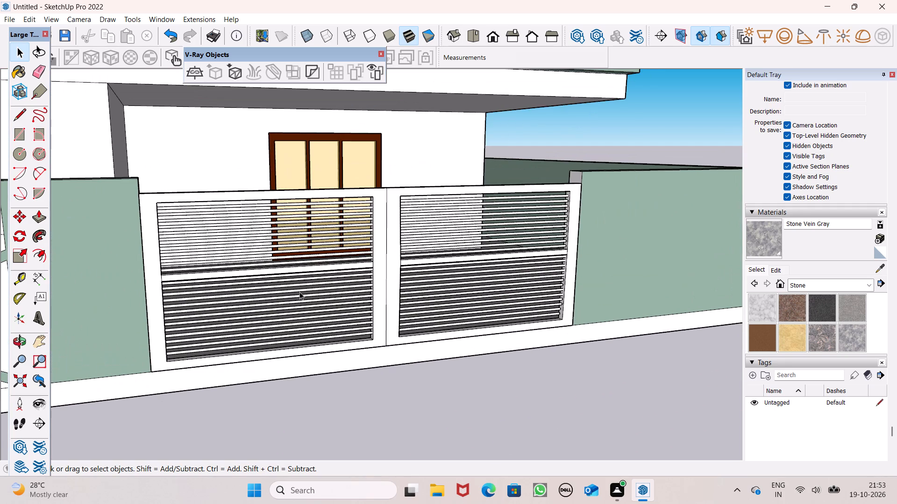
scroll(273, 294, "down", 3)
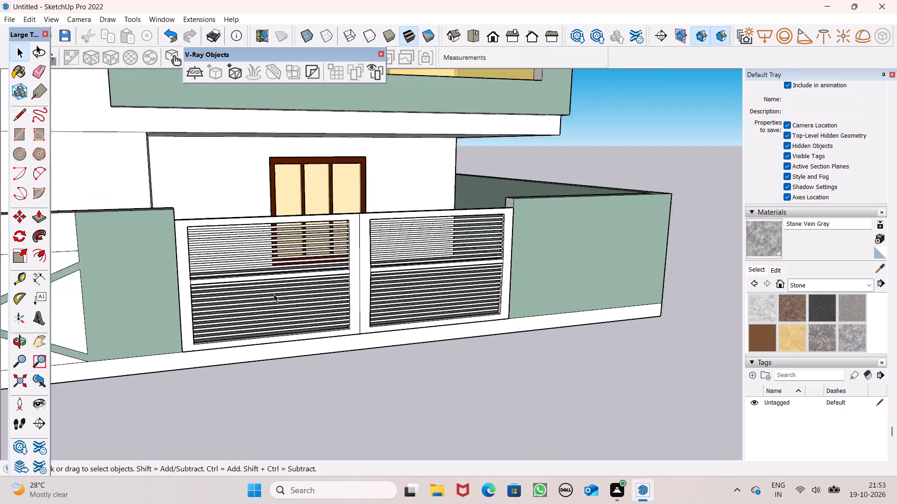
scroll(274, 294, "down", 10)
middle_click_drag(264, 319, 262, 325)
scroll(295, 282, "down", 4)
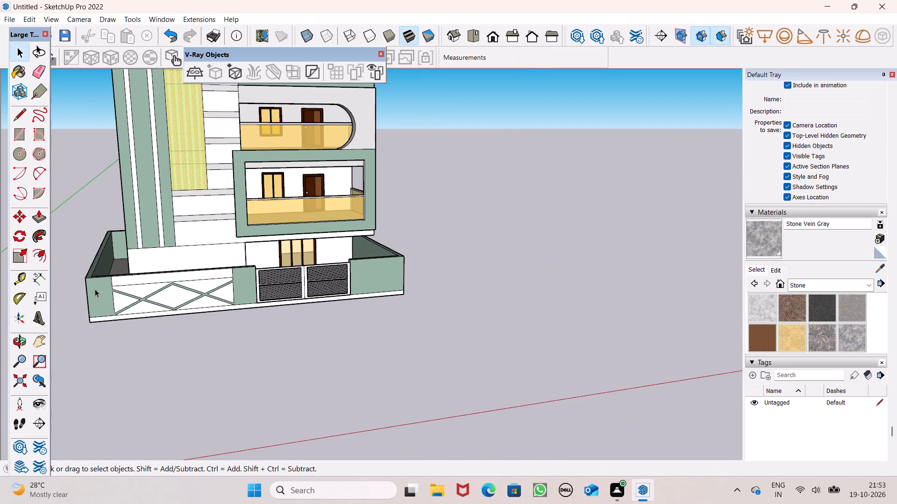
Extend the front face of the base slab outward about 7' 1" beyond the compound wall and gate with Push/Pull.
left_click(41, 222)
scroll(87, 240, "down", 2)
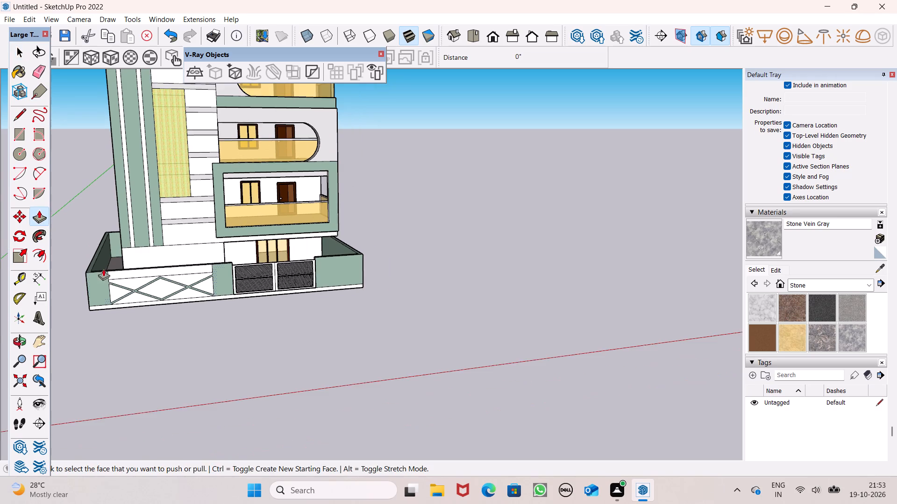
middle_click_drag(105, 279, 99, 306)
scroll(107, 309, "up", 1)
scroll(170, 252, "down", 3)
middle_click_drag(172, 286, 170, 308)
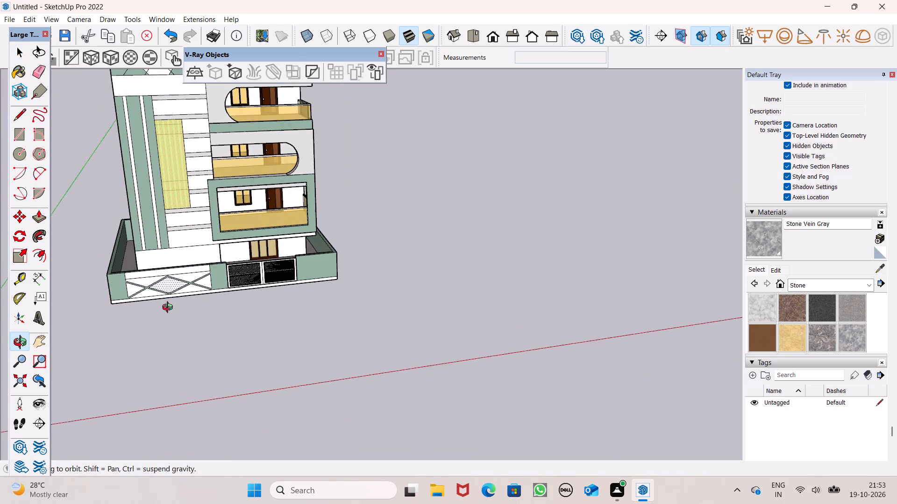
middle_click_drag(170, 308, 162, 371)
scroll(155, 344, "up", 5)
scroll(154, 292, "up", 2)
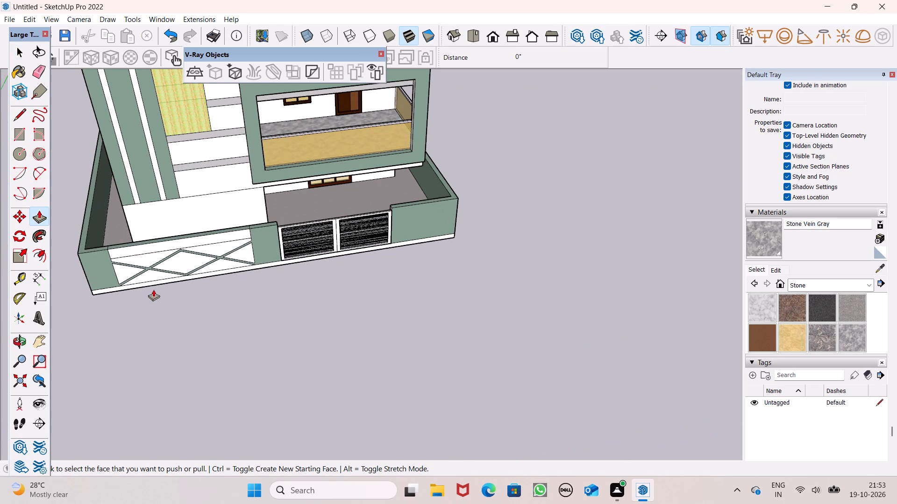
left_click_drag(159, 283, 161, 320)
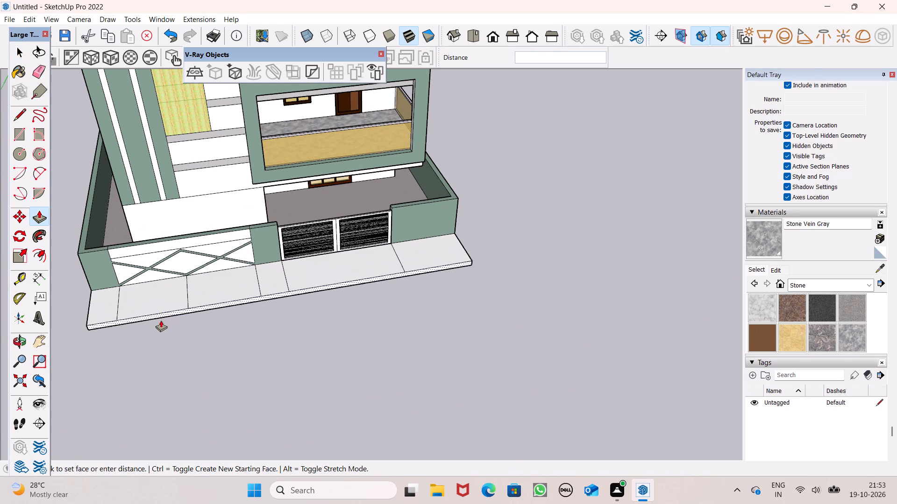
left_click_drag(161, 320, 164, 319)
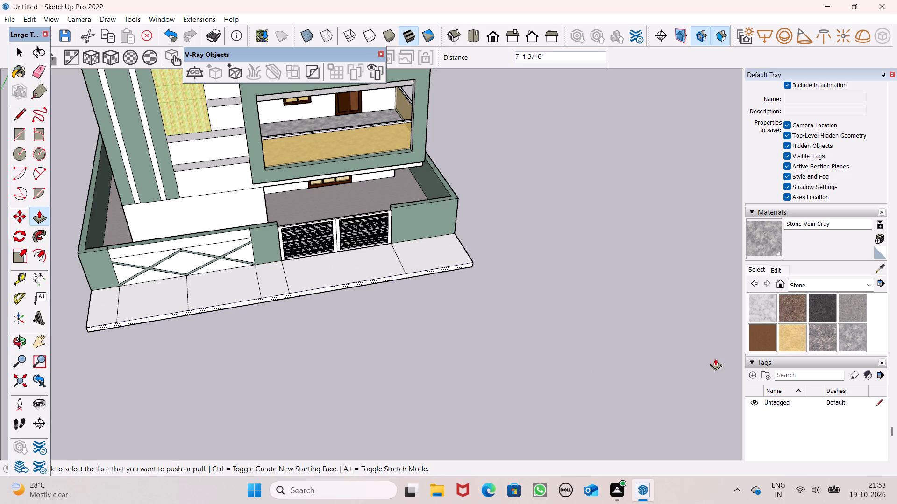
Paint the horizontal band above the diamond pattern on the front compound wall with Color M02.
left_click(854, 285)
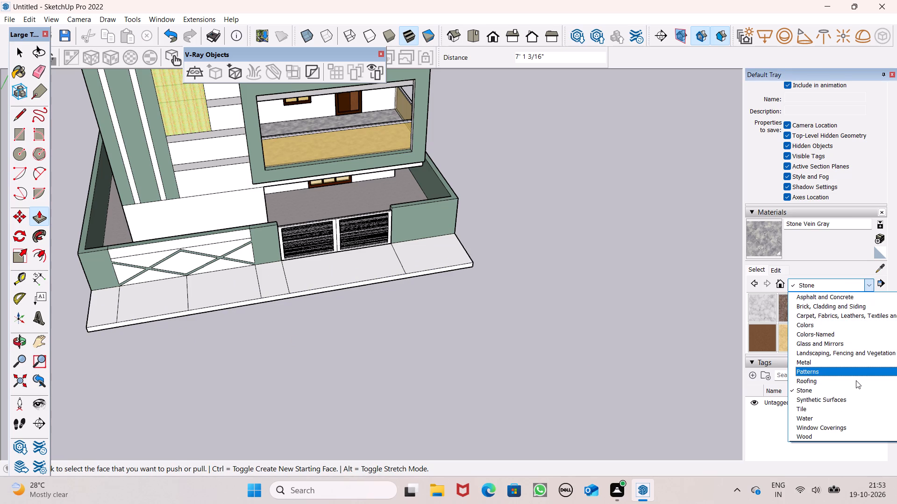
left_click(849, 329)
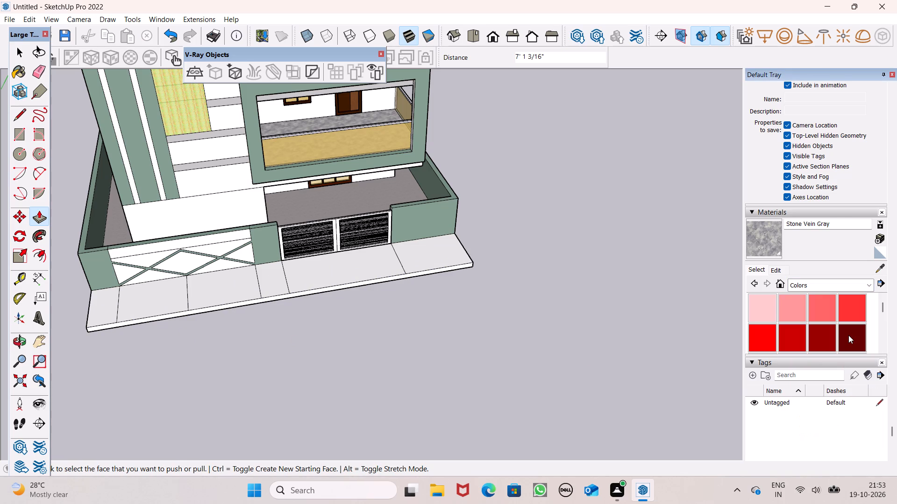
scroll(826, 324, "down", 11)
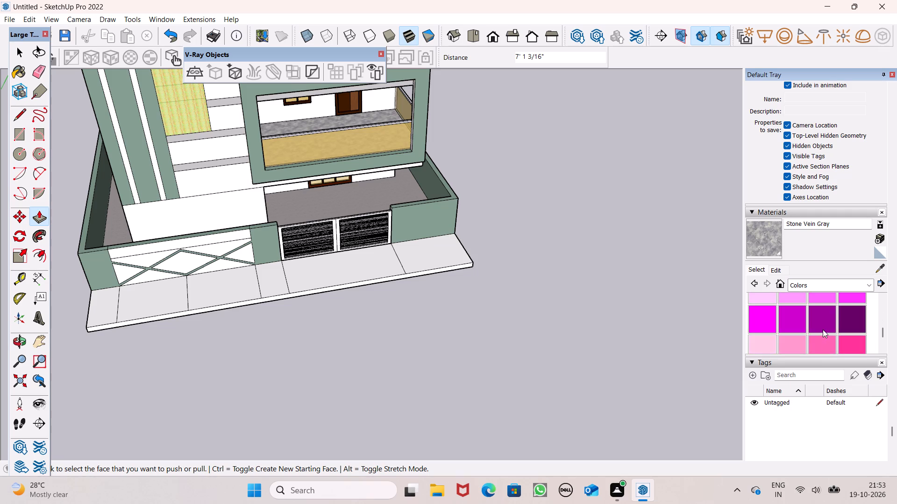
scroll(823, 329, "down", 2)
left_click(819, 305)
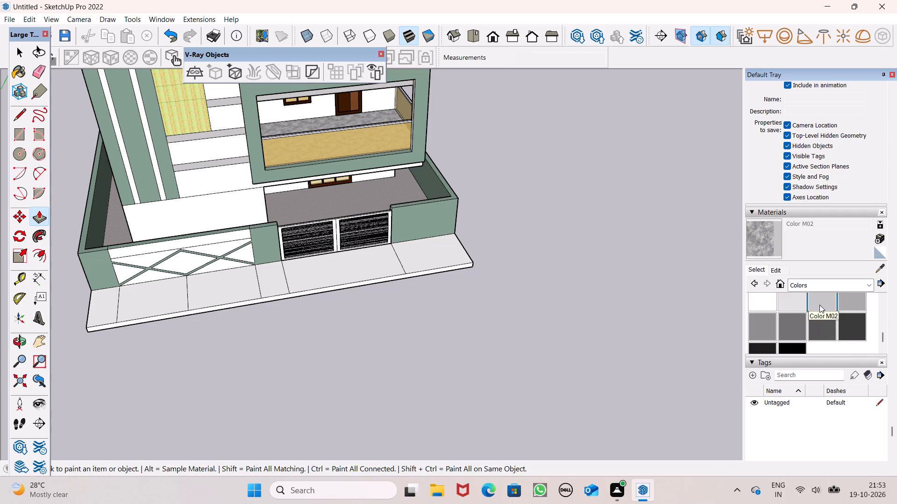
scroll(248, 269, "up", 4)
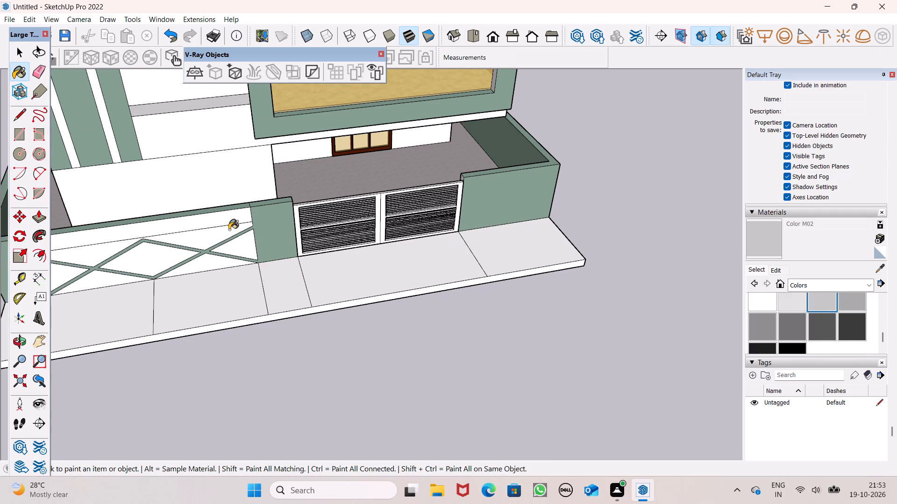
left_click(223, 217)
Erase the dividing lines across the top of the extended slab in front of the gate and compound wall.
scroll(326, 80, "down", 1)
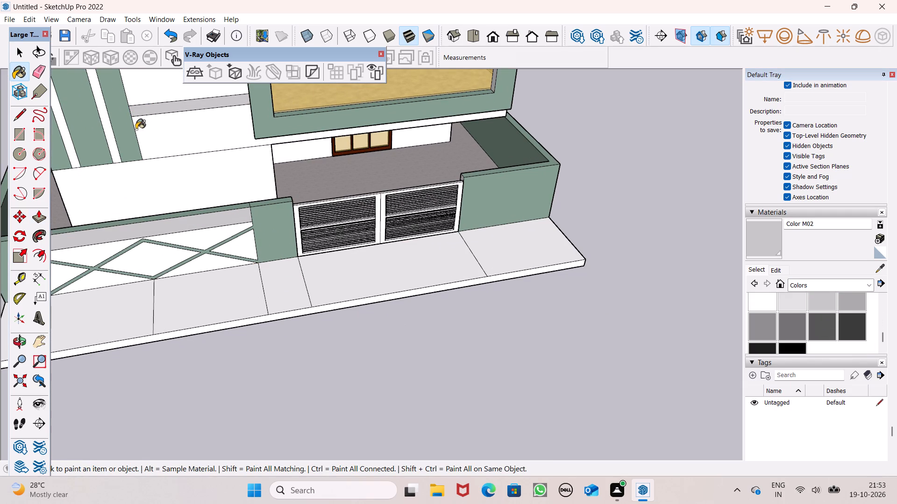
scroll(183, 148, "down", 4)
middle_click_drag(261, 154, 225, 77)
scroll(227, 148, "down", 2)
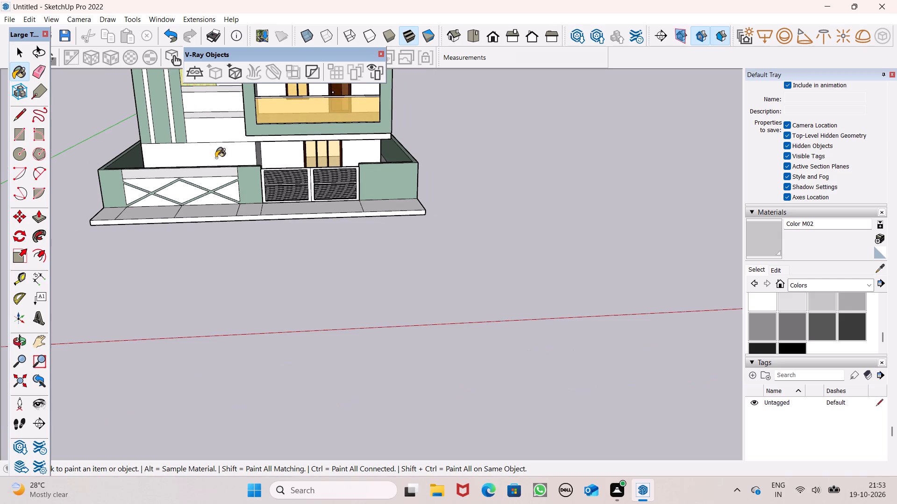
middle_click_drag(229, 154, 286, 110)
scroll(304, 155, "down", 1)
middle_click_drag(297, 190, 243, 322)
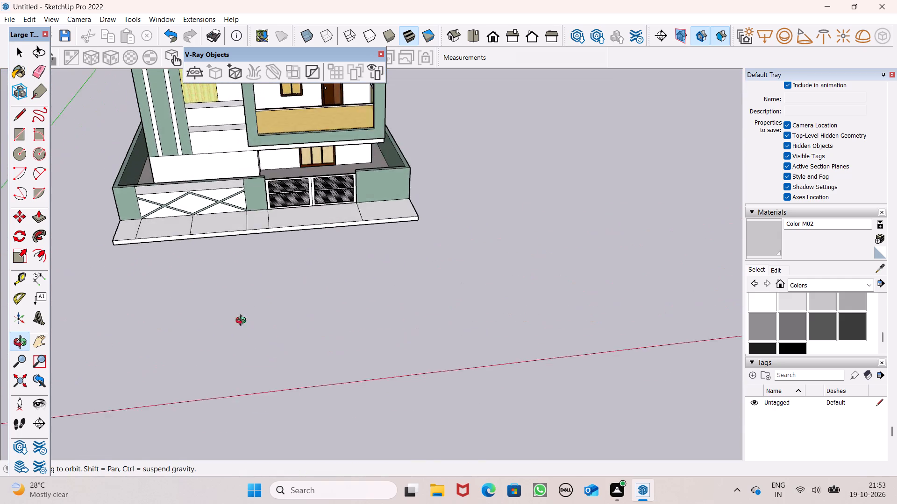
middle_click_drag(243, 322, 238, 344)
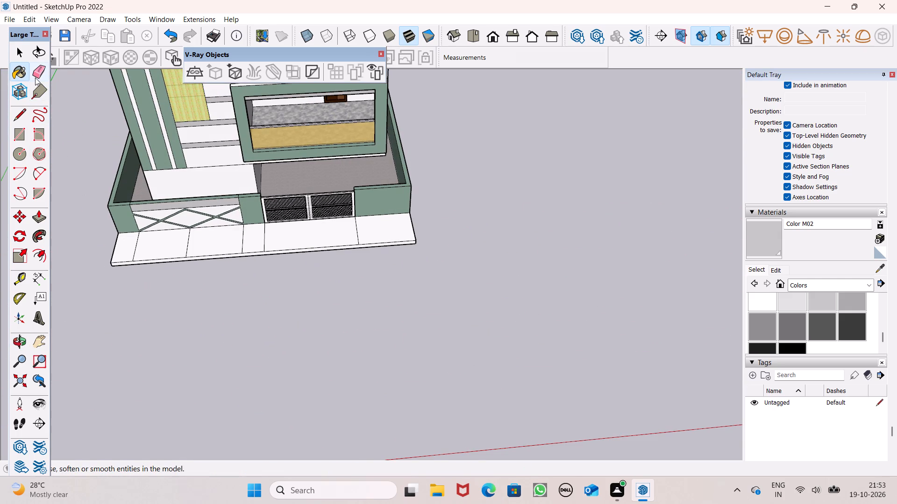
left_click(35, 77)
left_click(138, 245)
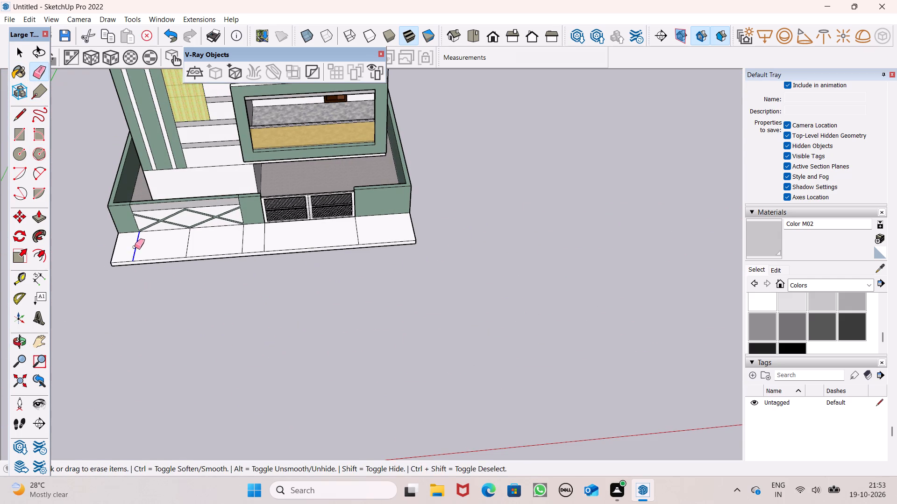
left_click_drag(175, 250, 186, 251)
left_click_drag(186, 251, 272, 245)
left_click_drag(272, 245, 258, 245)
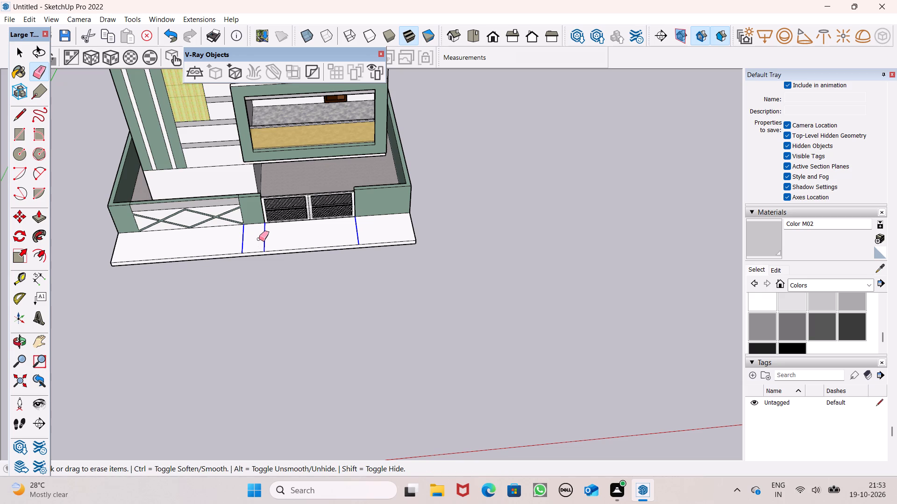
key("space")
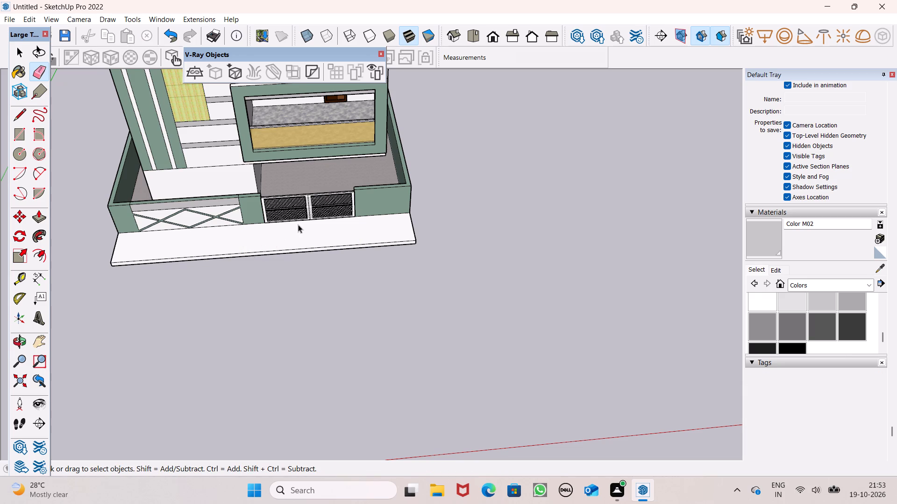
Draw a rectangle about 21' 9" by 3' 6" on the front slab, against the base of the diamond-pattern wall.
scroll(298, 224, "down", 2)
middle_click_drag(236, 268, 220, 294)
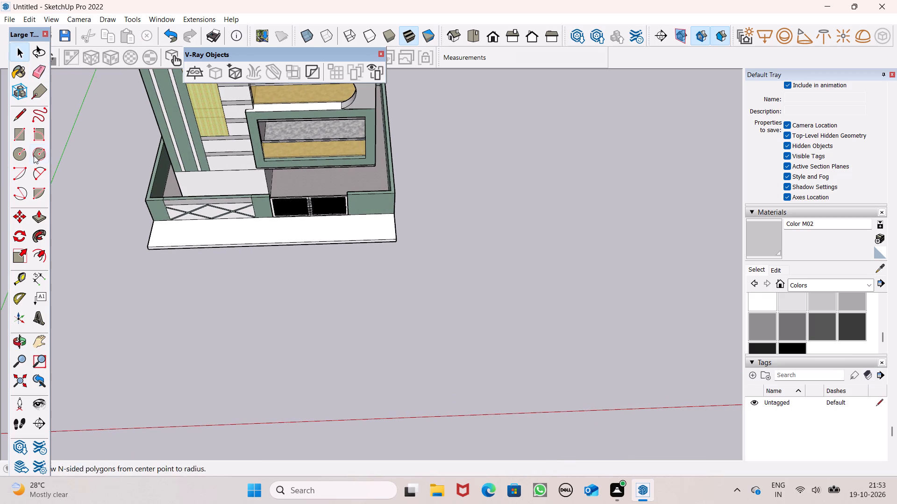
left_click(16, 129)
scroll(209, 206, "up", 1)
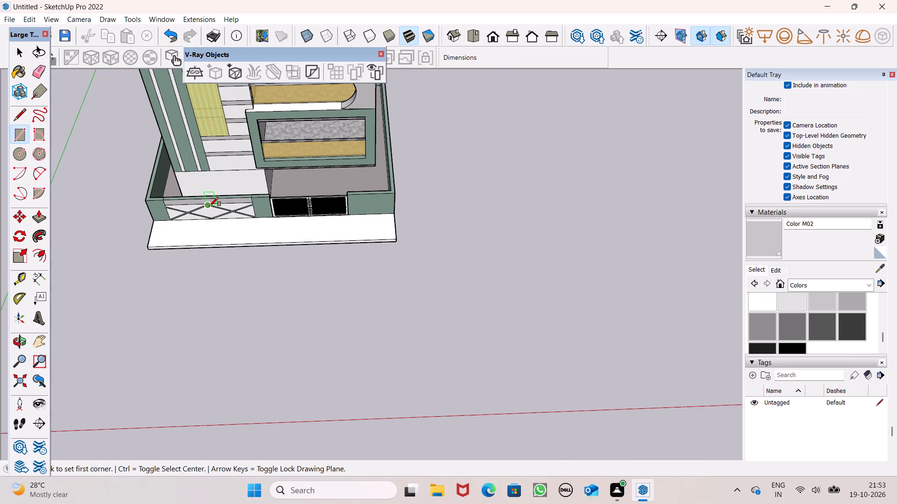
scroll(209, 206, "up", 7)
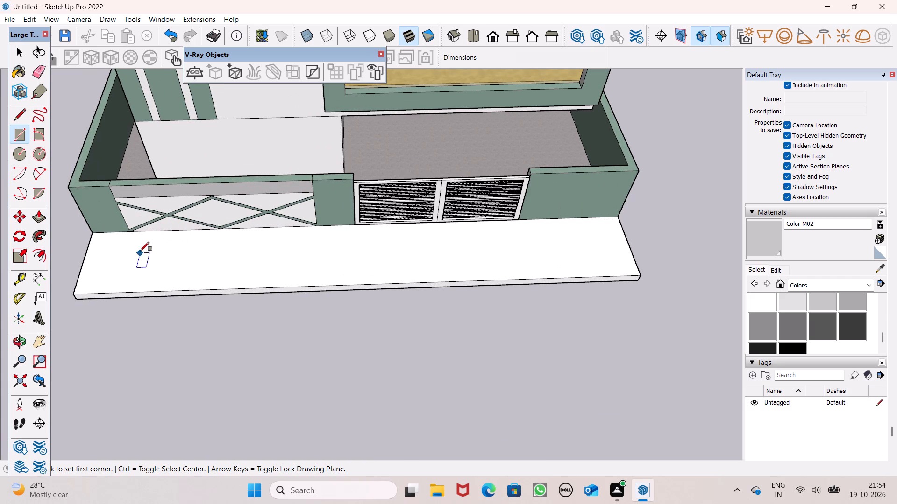
left_click(116, 234)
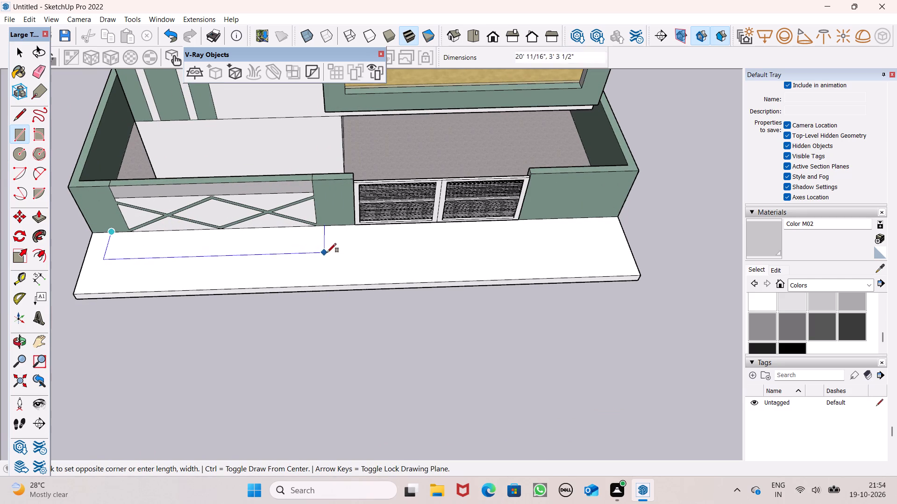
left_click(342, 254)
key("space")
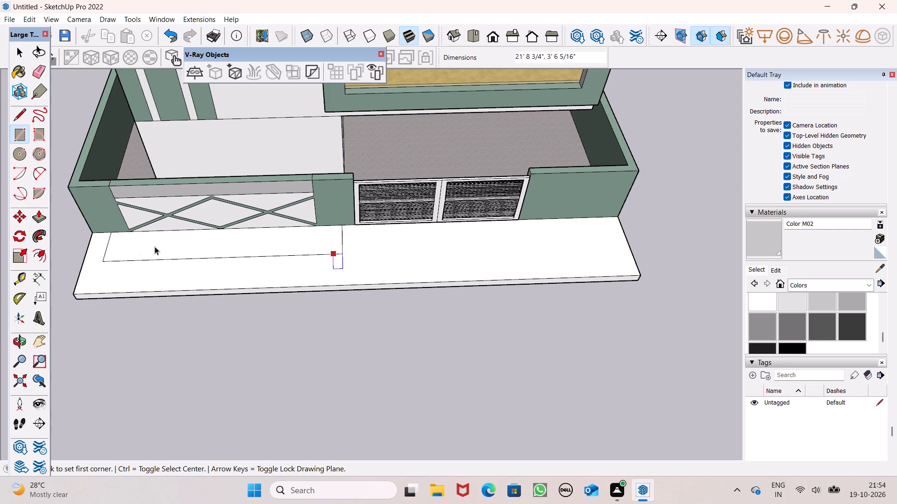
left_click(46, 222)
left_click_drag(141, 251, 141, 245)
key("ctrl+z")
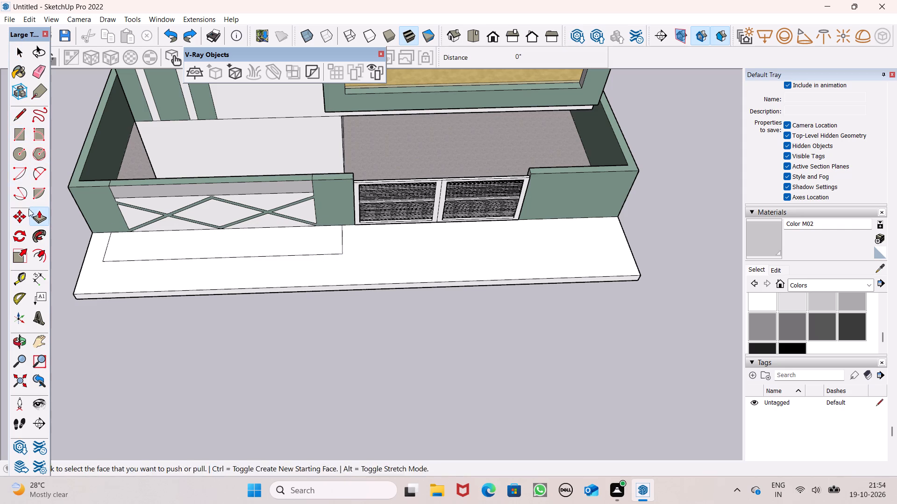
Offset the rectangle's outline slightly inward to form a narrow planter border.
left_click(43, 255)
left_click(118, 257)
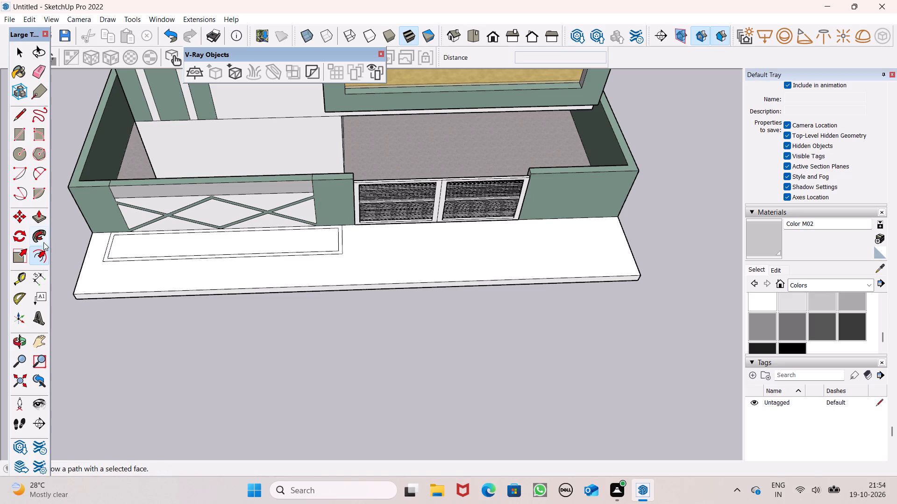
key("space")
Raise the narrow border face with Push/Pull to form a low curb around the planter bed.
left_click(42, 213)
scroll(101, 261, "up", 2)
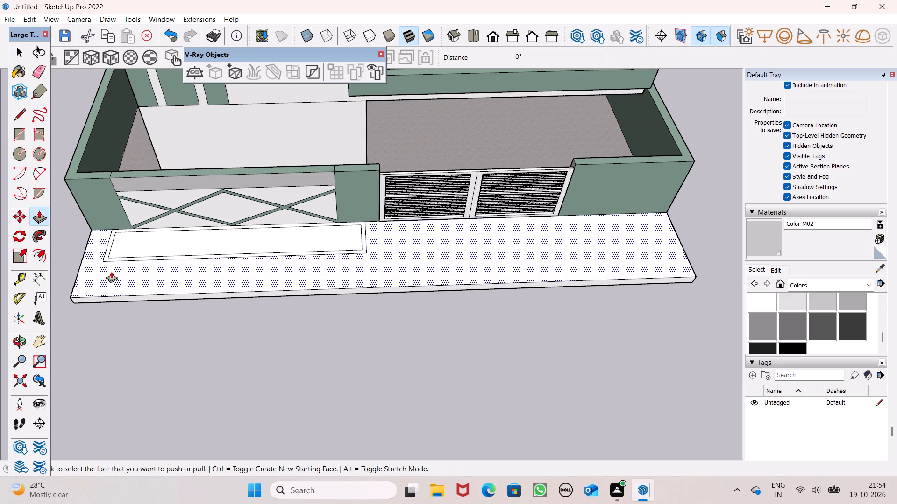
left_click_drag(105, 258, 104, 253, "ctrl")
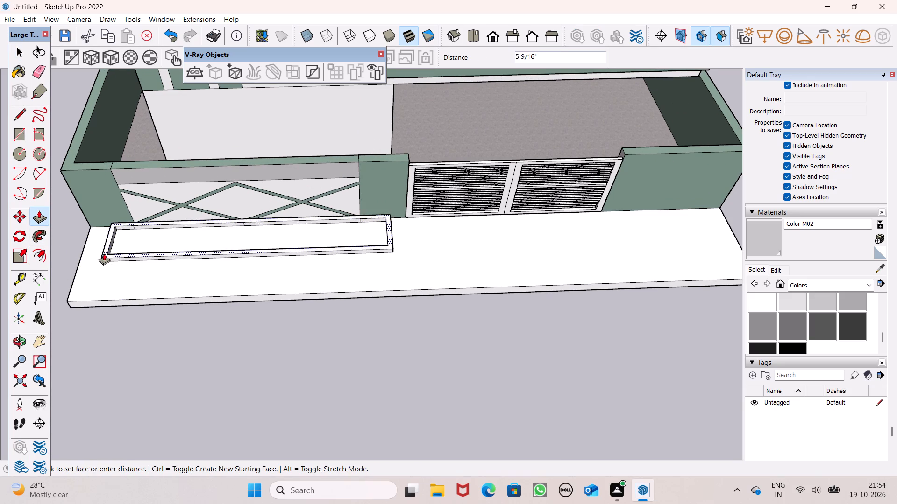
left_click_drag(104, 253, 103, 252, "ctrl")
left_click(103, 252)
key("space")
left_click(78, 227)
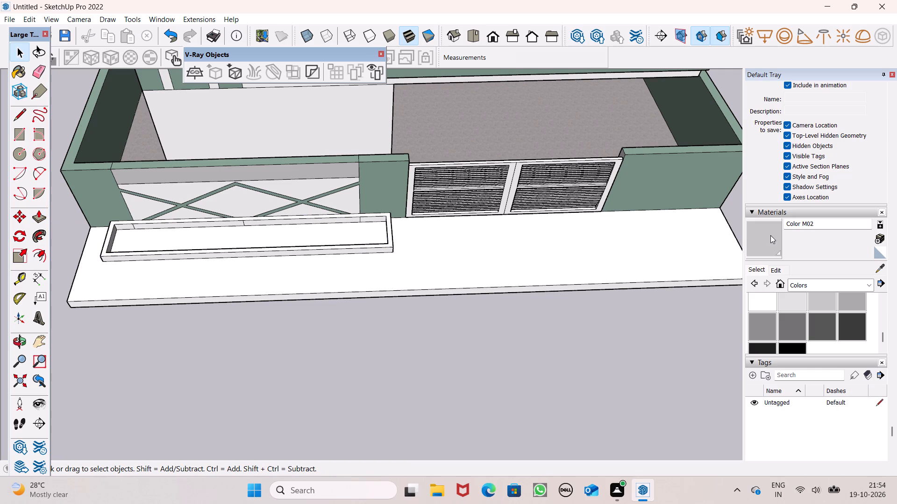
Paint the planter bed inside the curb with Grass Dark Green from the landscaping materials.
left_click(810, 289)
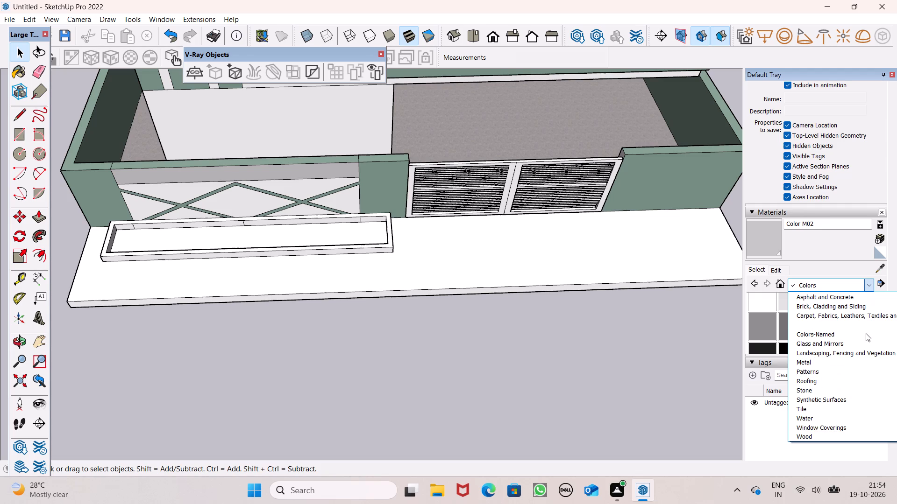
left_click(823, 357)
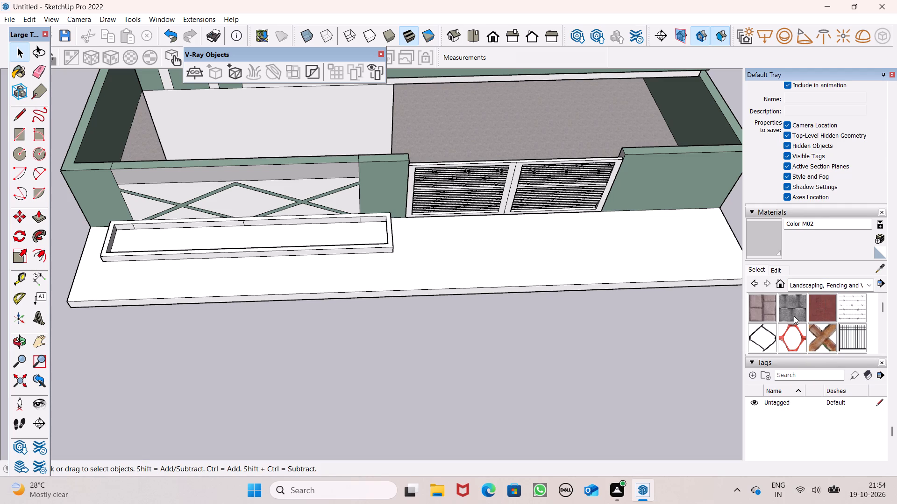
left_click(794, 316)
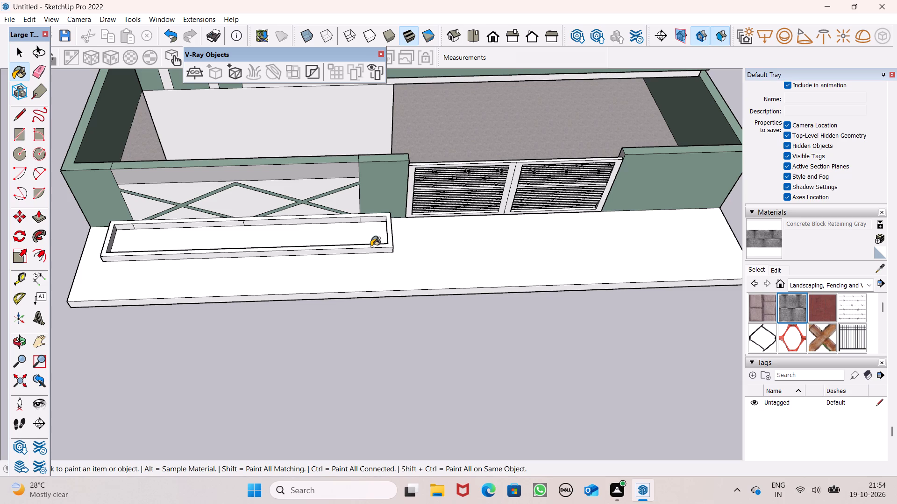
scroll(840, 326, "down", 1)
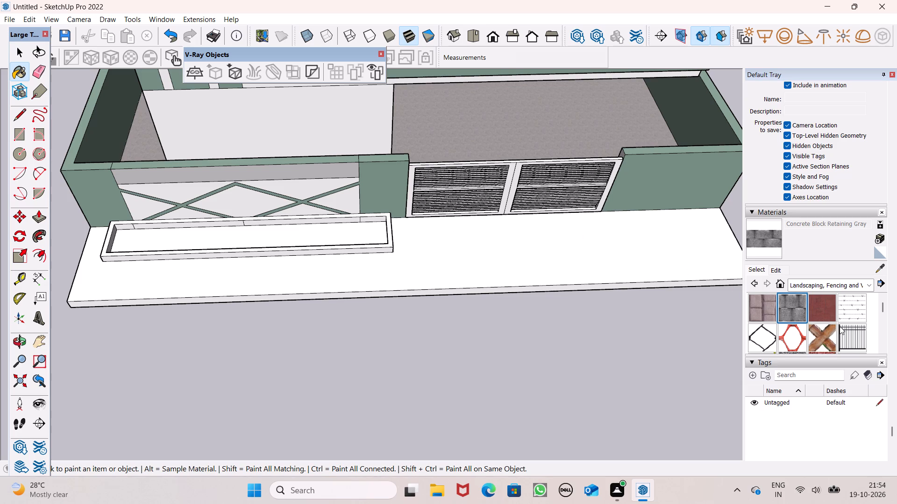
scroll(840, 326, "down", 1)
scroll(840, 326, "up", 1)
left_click(845, 320)
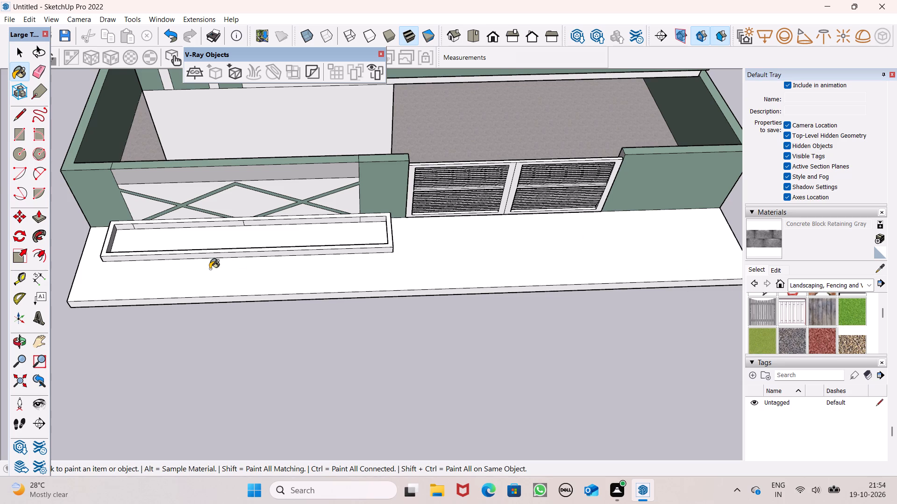
scroll(210, 269, "up", 5)
left_click(204, 242)
middle_click_drag(175, 238, 152, 245)
scroll(168, 242, "up", 1)
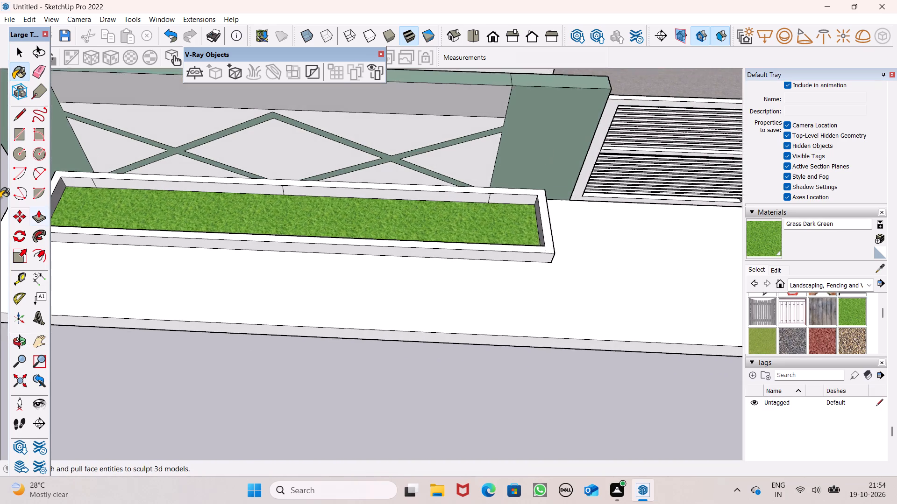
scroll(0, 198, "up", 2)
scroll(101, 182, "down", 1)
scroll(72, 201, "up", 3)
left_click(67, 203)
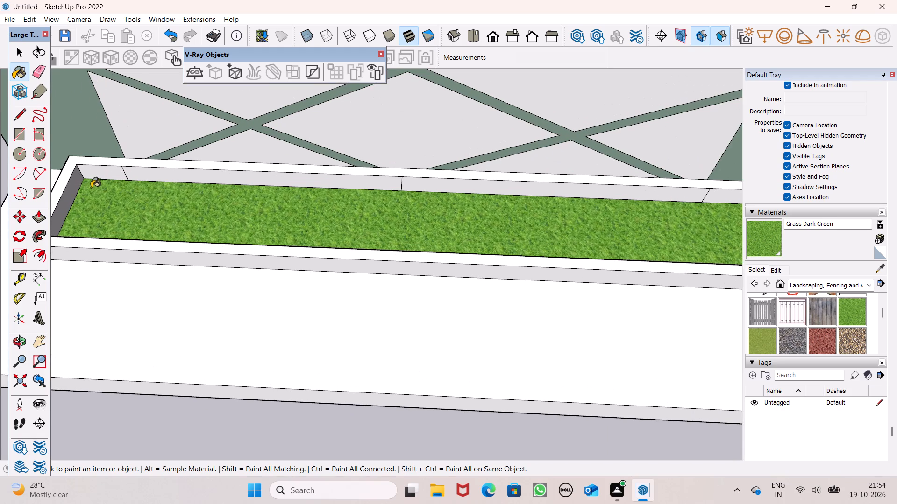
Paint the planter curb's inner end face and back inner faces along the diamond-pattern wall with Grass Dark Green.
left_click(95, 184)
left_click_drag(138, 182, 151, 183)
left_click_drag(151, 176, 132, 171)
left_click_drag(123, 170, 117, 171)
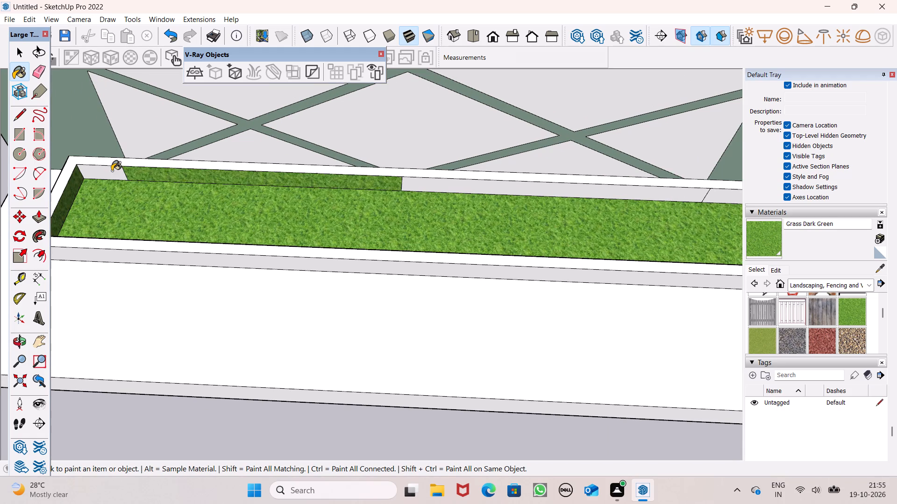
scroll(101, 174, "down", 3)
left_click(386, 185)
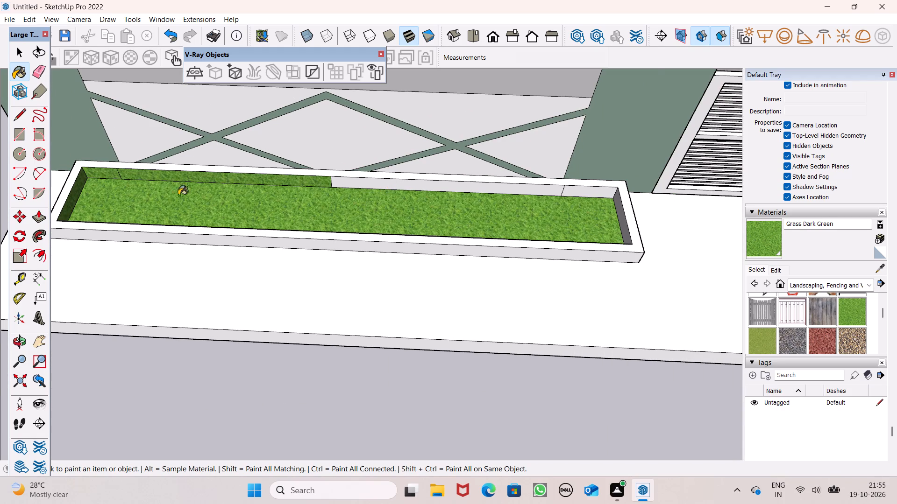
scroll(128, 208, "down", 4)
scroll(436, 216, "up", 3)
left_click(447, 190)
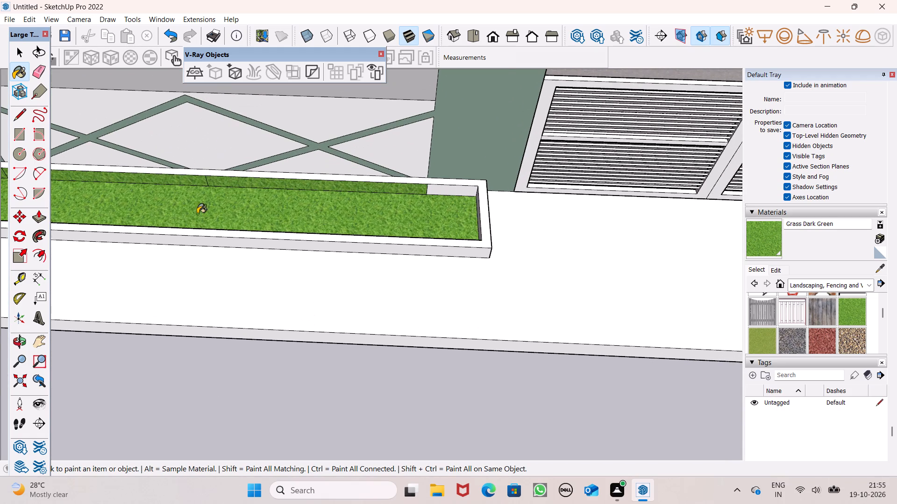
Paint the curb's remaining inner faces, the gate-side end and the long street-side face, with Grass Dark Green.
scroll(196, 216, "down", 3)
middle_click_drag(190, 232, 0, 238)
scroll(0, 241, "up", 1)
scroll(113, 223, "down", 5)
middle_click_drag(121, 232, 133, 238)
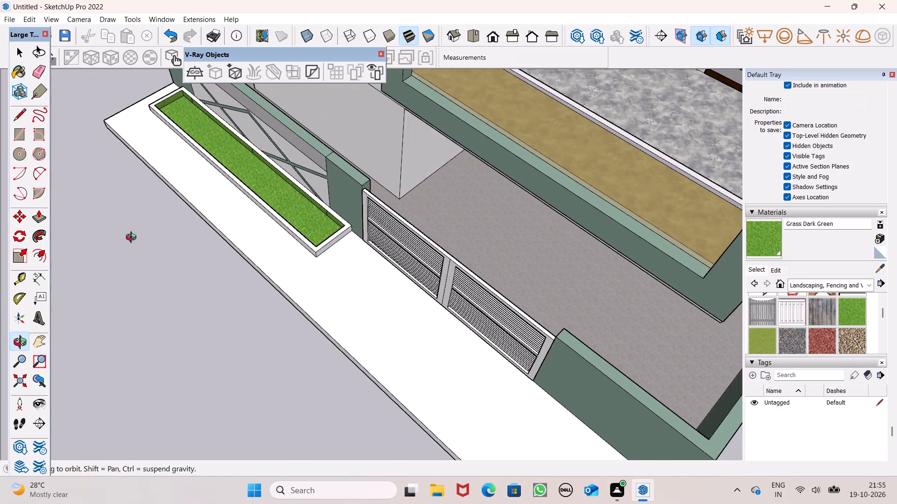
middle_click_drag(133, 238, 546, 181)
scroll(385, 270, "up", 4)
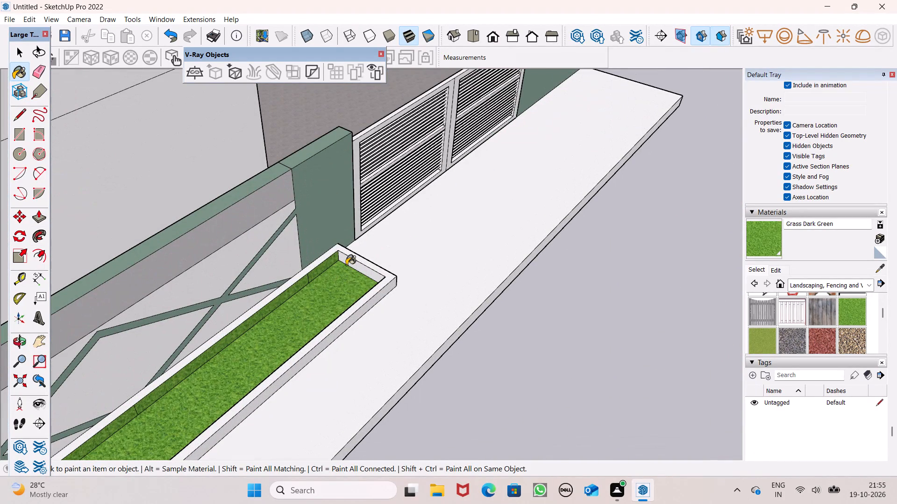
left_click(349, 259)
middle_click_drag(335, 280, 578, 185)
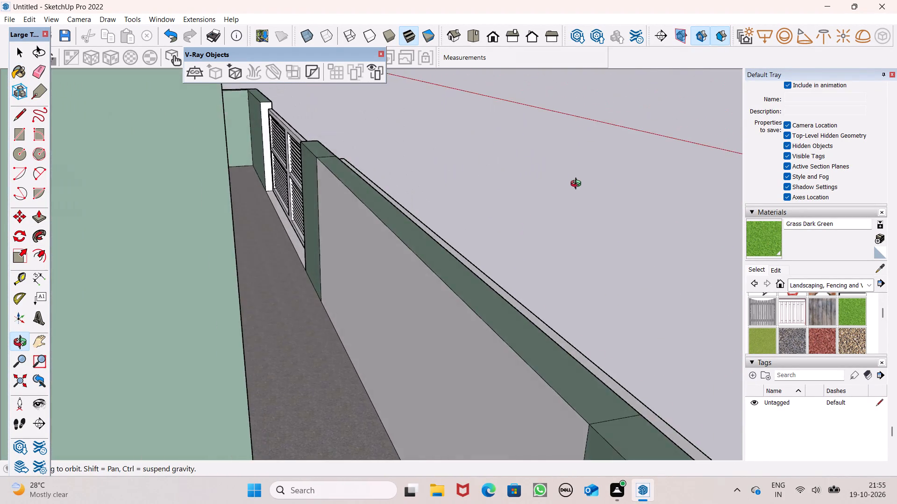
middle_click_drag(578, 185, 533, 201)
left_click(411, 323)
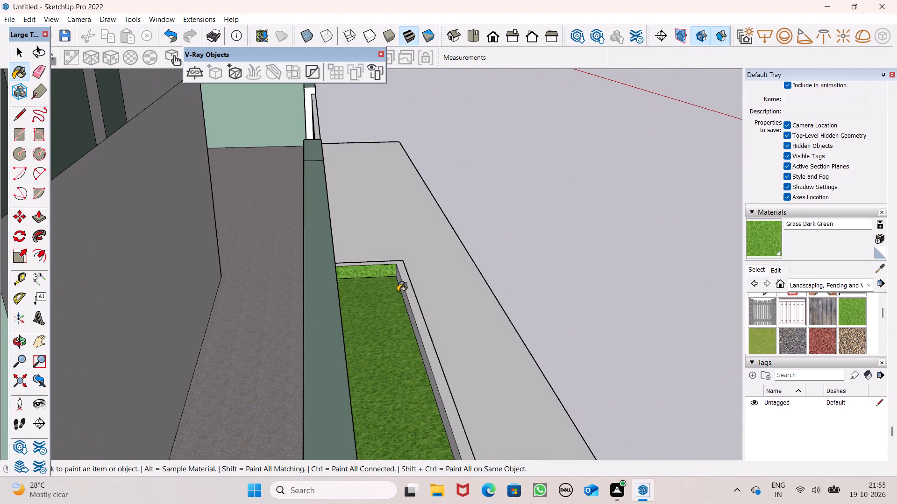
scroll(383, 259, "up", 1)
scroll(439, 370, "up", 6)
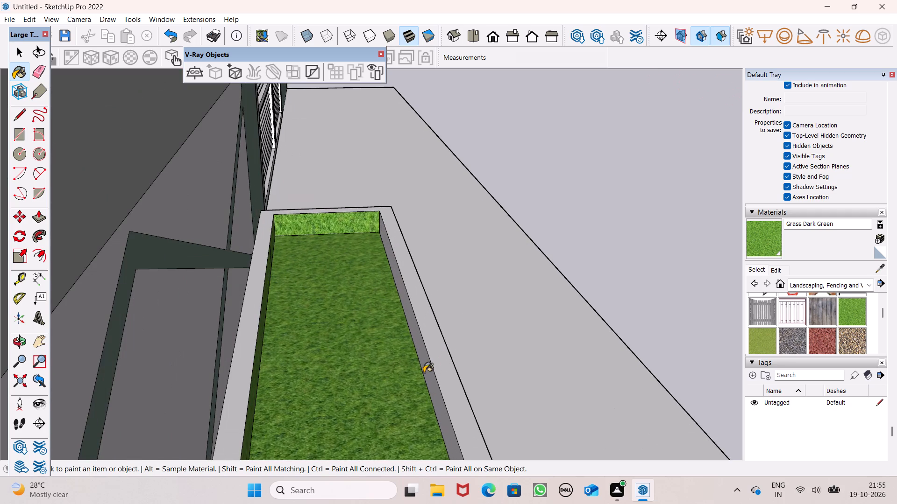
left_click(424, 370)
Inspect the grass-painted planter from several angles, along with the front slab, gate and compound wall.
scroll(413, 336, "down", 6)
middle_click_drag(383, 349, 43, 372)
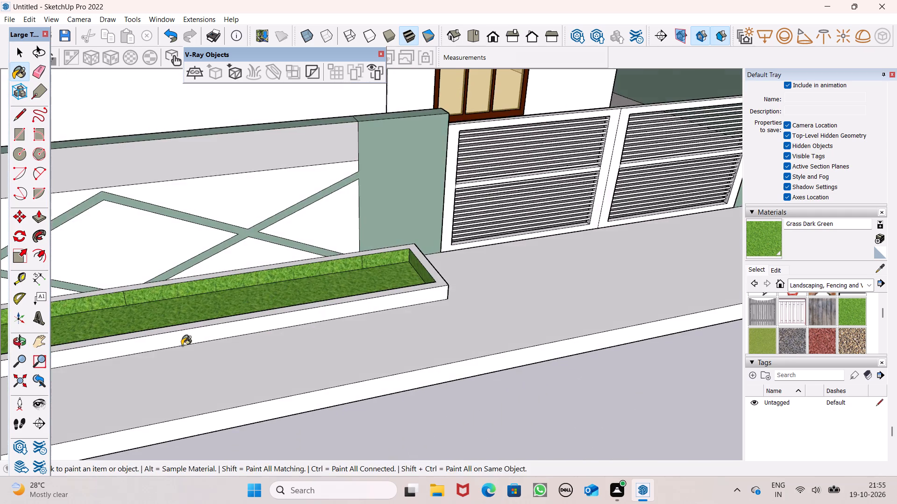
scroll(285, 334, "down", 2)
middle_click_drag(301, 334, 1, 341)
scroll(152, 267, "up", 4)
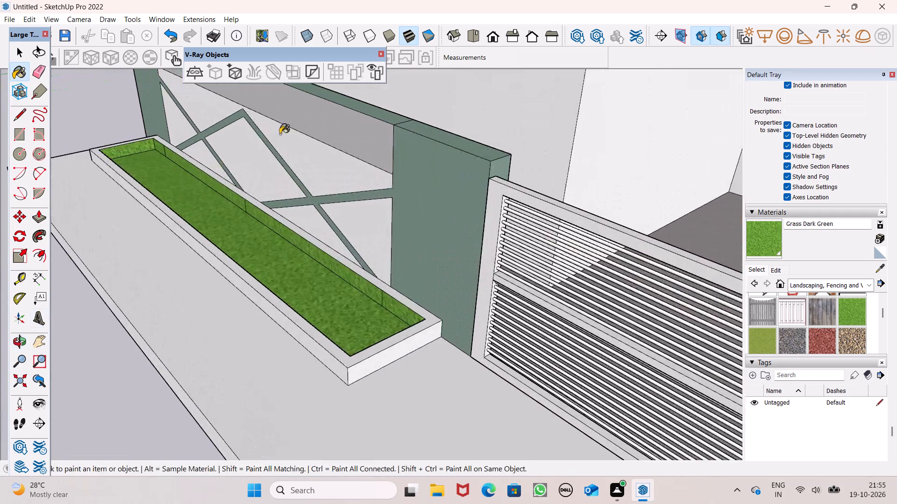
middle_click_drag(256, 190, 96, 182)
scroll(169, 177, "up", 4)
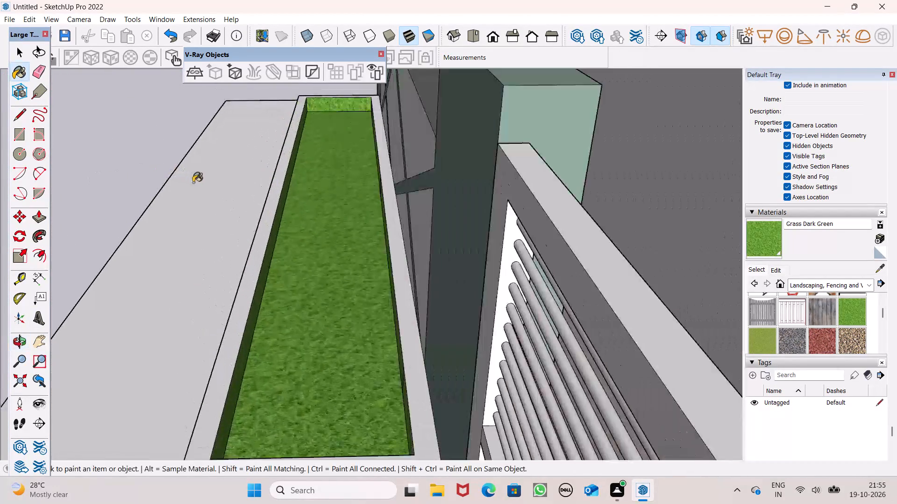
scroll(193, 182, "up", 2)
middle_click_drag(208, 190, 243, 182)
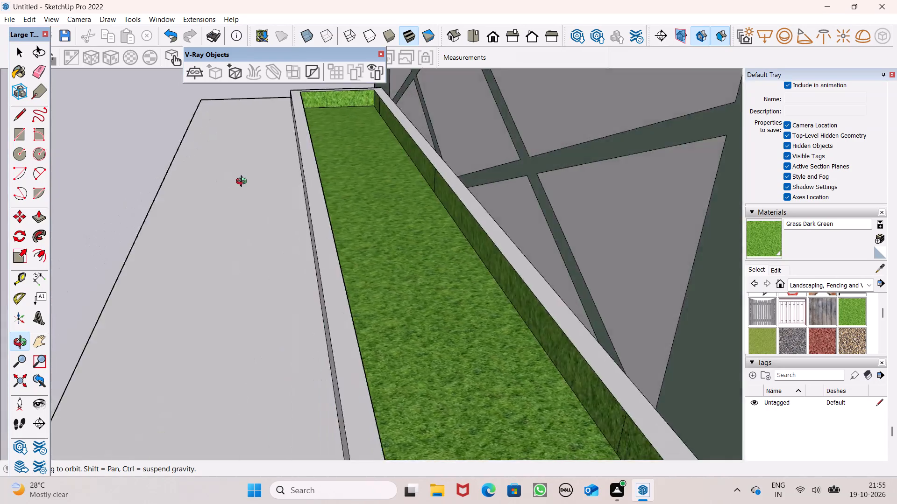
middle_click_drag(243, 182, 292, 189)
scroll(221, 167, "down", 5)
middle_click_drag(171, 212, 294, 219)
scroll(264, 207, "down", 4)
middle_click_drag(247, 235, 353, 228)
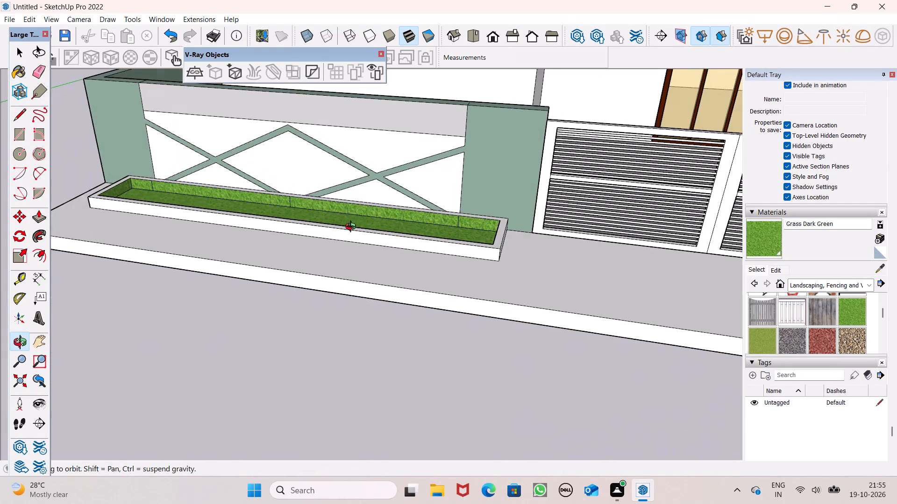
middle_click_drag(353, 228, 357, 228)
scroll(371, 219, "down", 3)
middle_click_drag(309, 255, 396, 215)
scroll(284, 208, "down", 4)
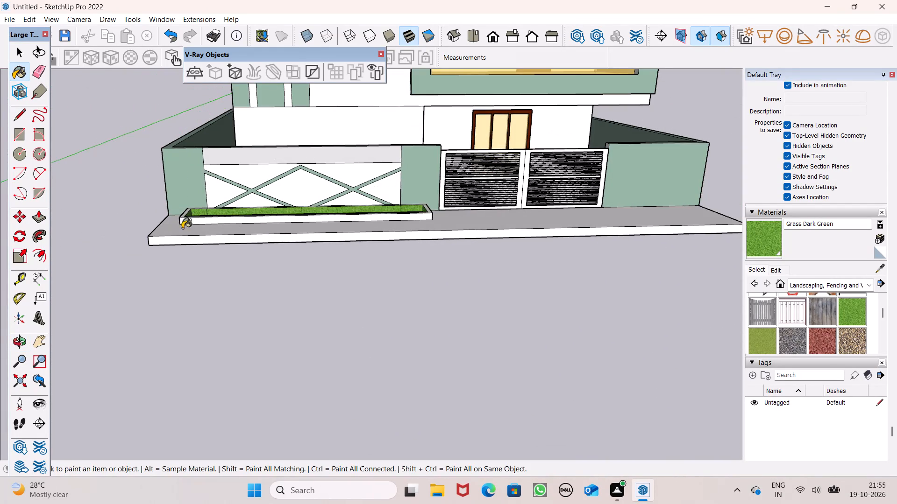
scroll(150, 216, "down", 3)
scroll(299, 206, "down", 2)
middle_click_drag(269, 245, 262, 246)
scroll(209, 221, "down", 4)
scroll(370, 221, "up", 5)
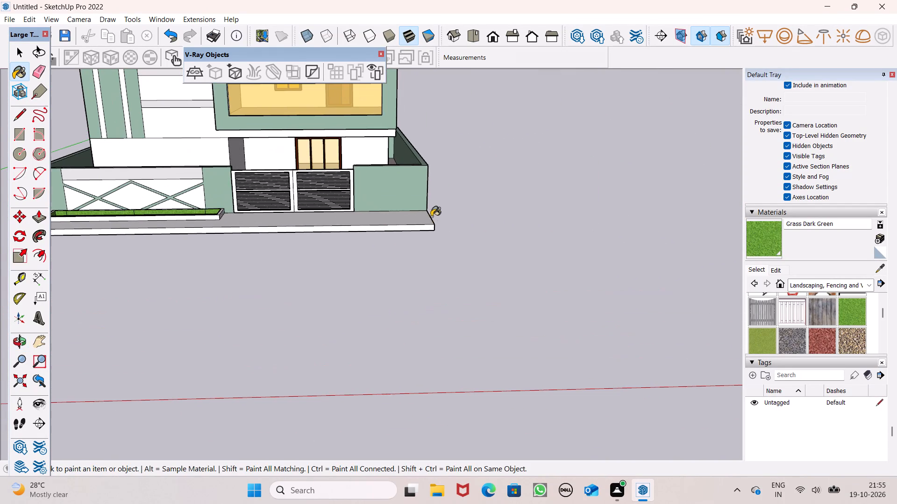
Search the 3D Warehouse components for PLANTS and open a plants collection from the results.
scroll(819, 213, "up", 10)
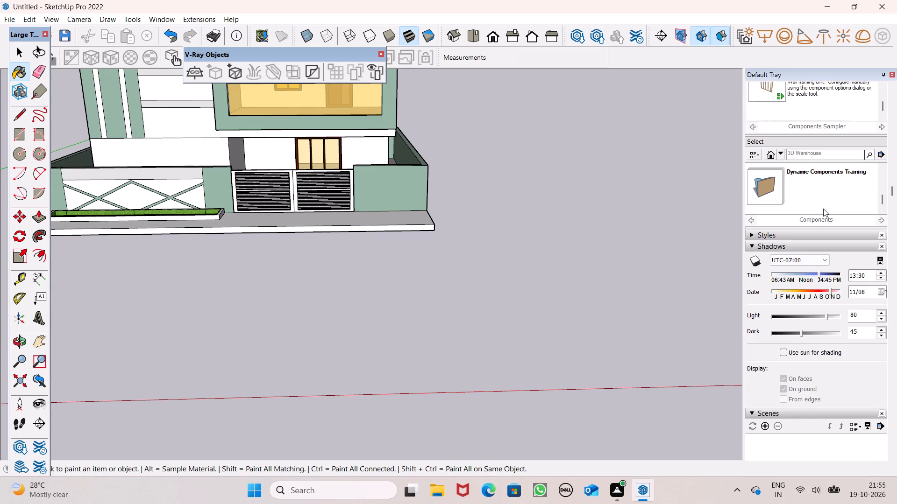
scroll(823, 209, "up", 7)
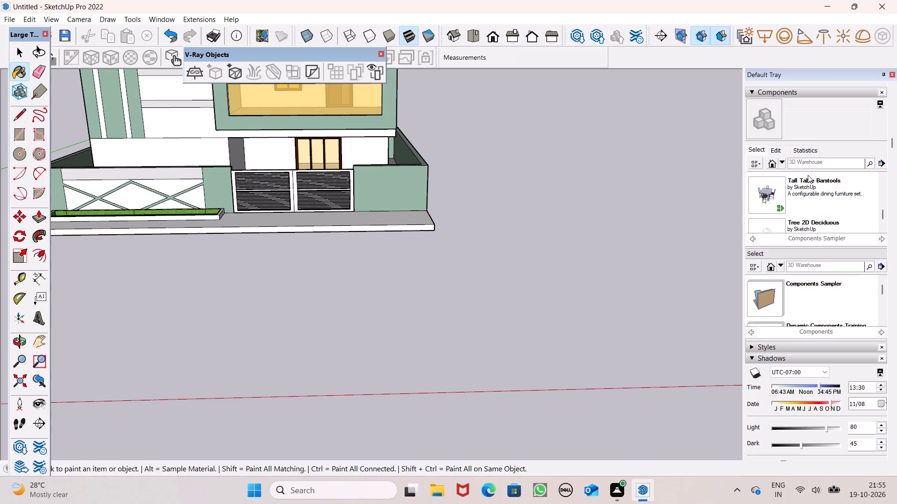
left_click(807, 165)
type("PLANTS")
key("Return")
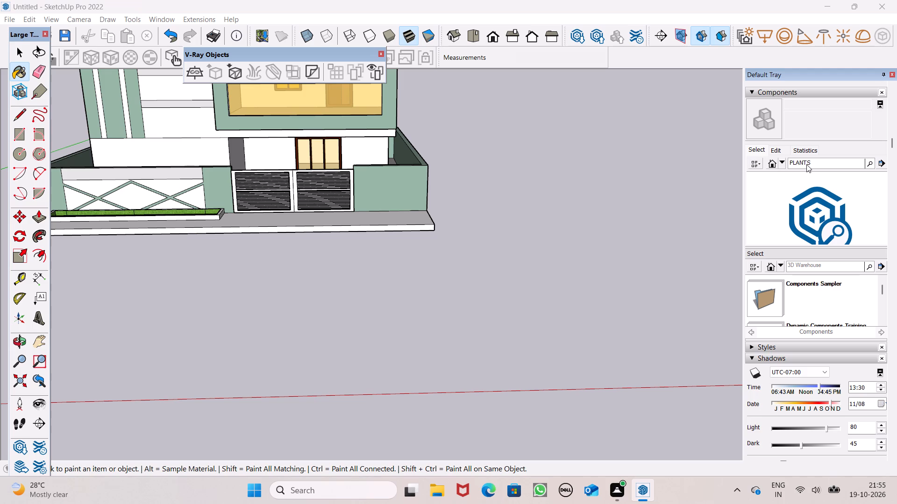
scroll(784, 208, "down", 6)
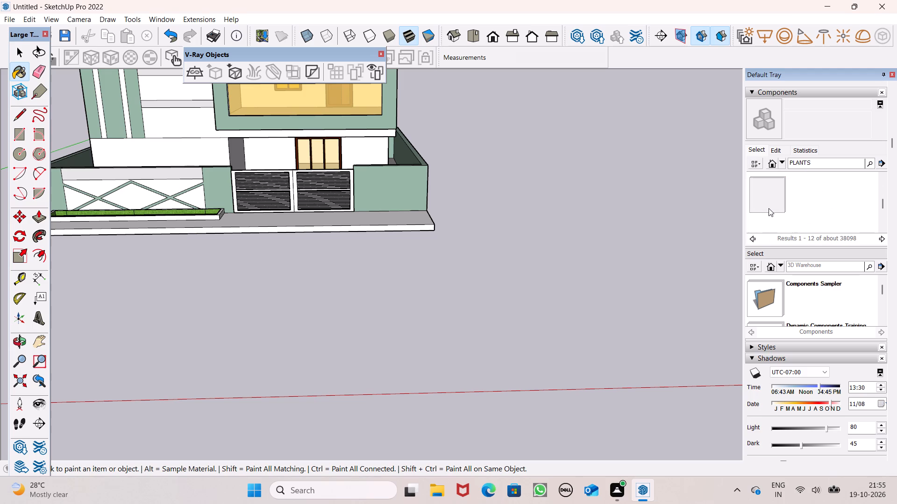
scroll(769, 208, "down", 2)
scroll(769, 199, "up", 1)
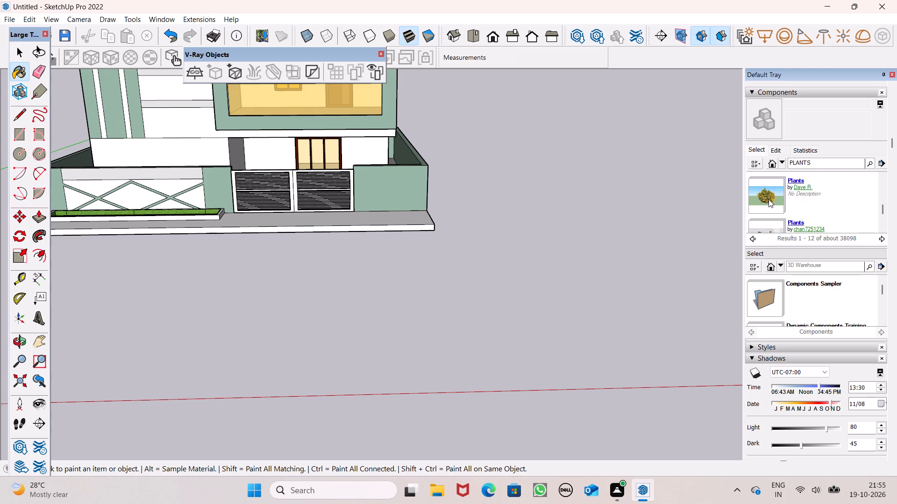
scroll(769, 199, "down", 1)
left_click(769, 199)
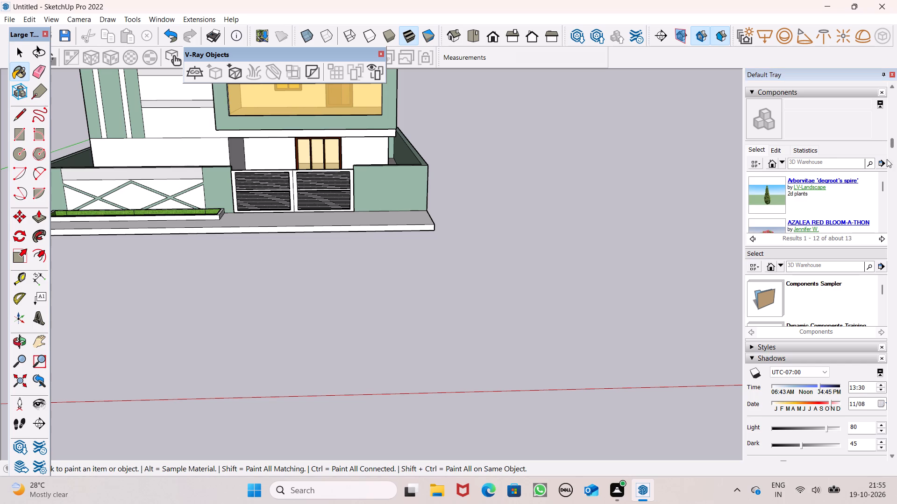
Import the Boxwood shrub from the collection and place it on the grass in the planter's back corner away from the gate.
scroll(804, 206, "down", 2)
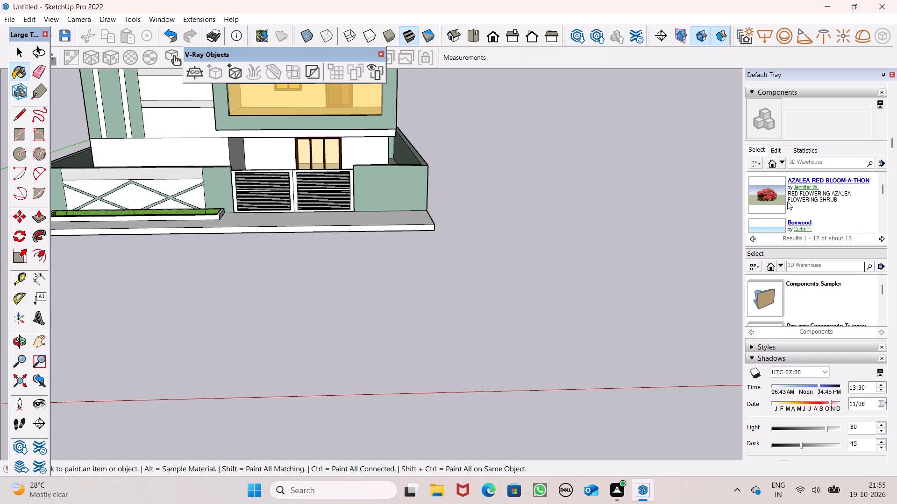
left_click(763, 194)
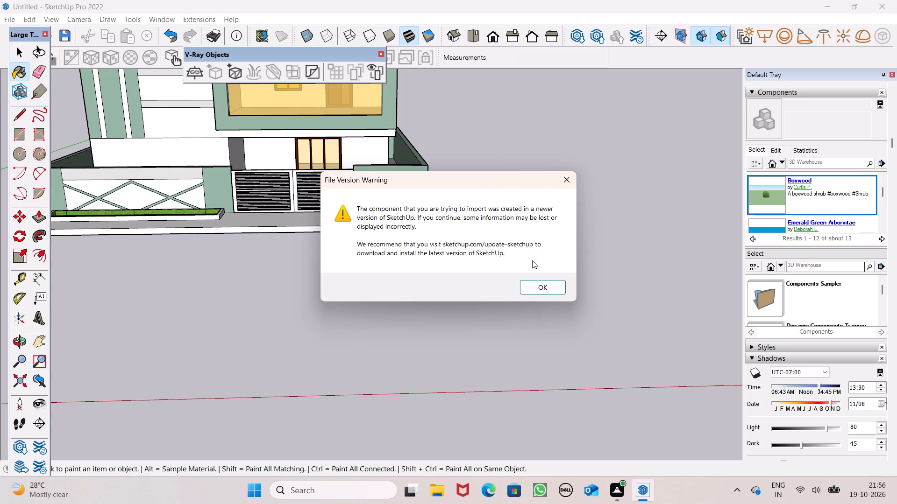
left_click(539, 281)
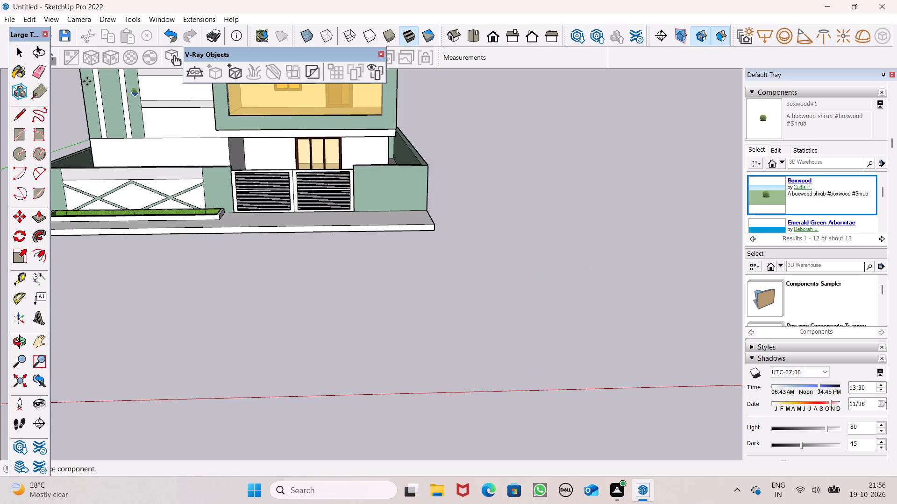
scroll(181, 151, "down", 1)
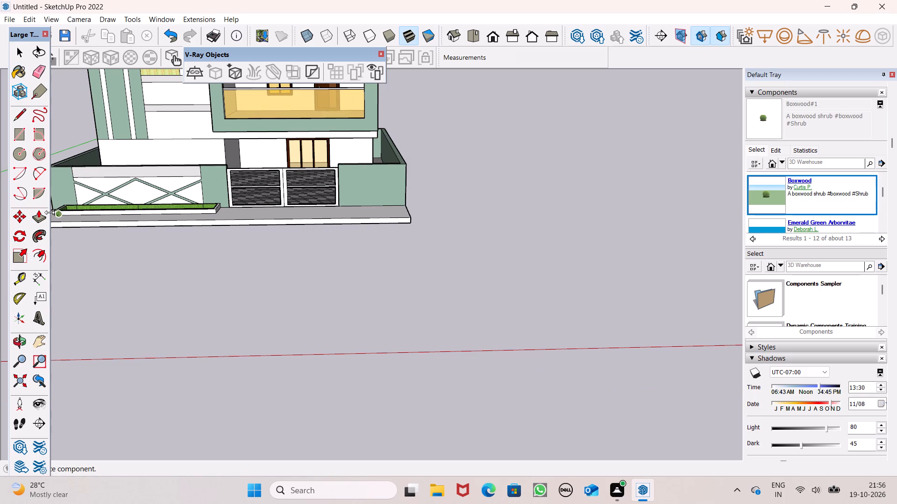
scroll(228, 205, "down", 2)
scroll(98, 212, "up", 11)
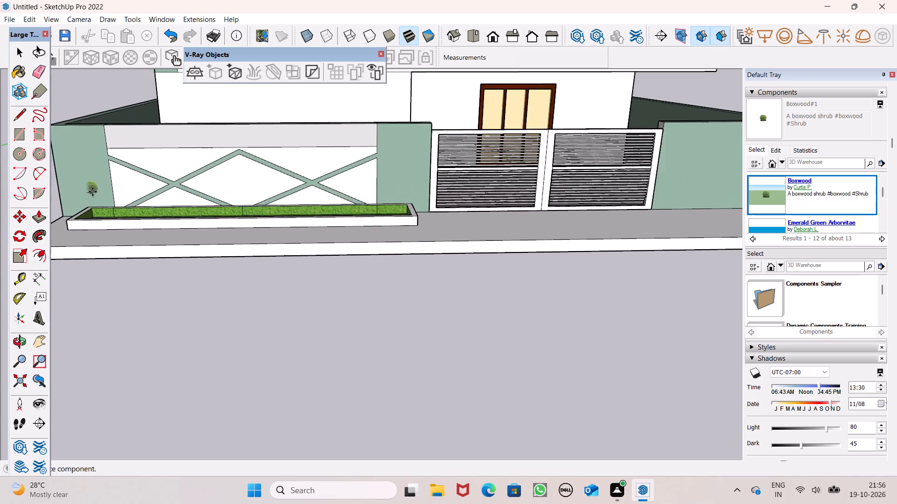
scroll(93, 211, "up", 6)
middle_click_drag(105, 220, 102, 252)
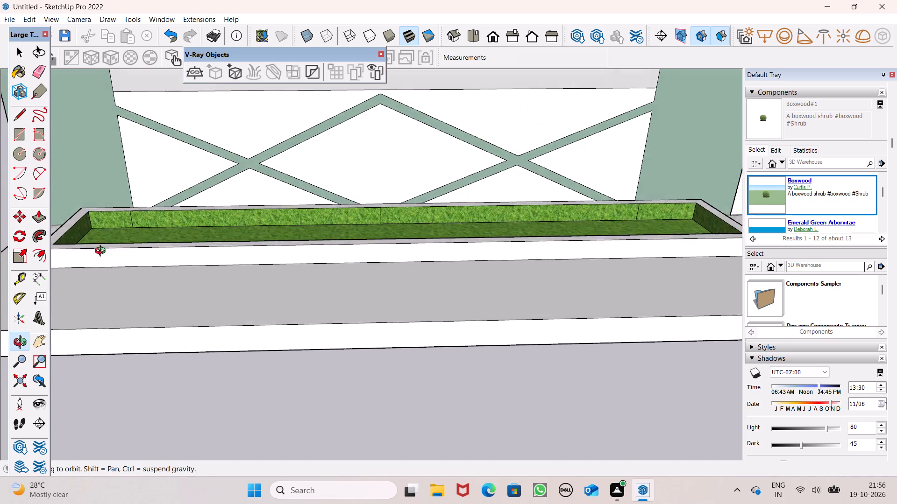
middle_click_drag(102, 252, 99, 265)
scroll(100, 262, "up", 7)
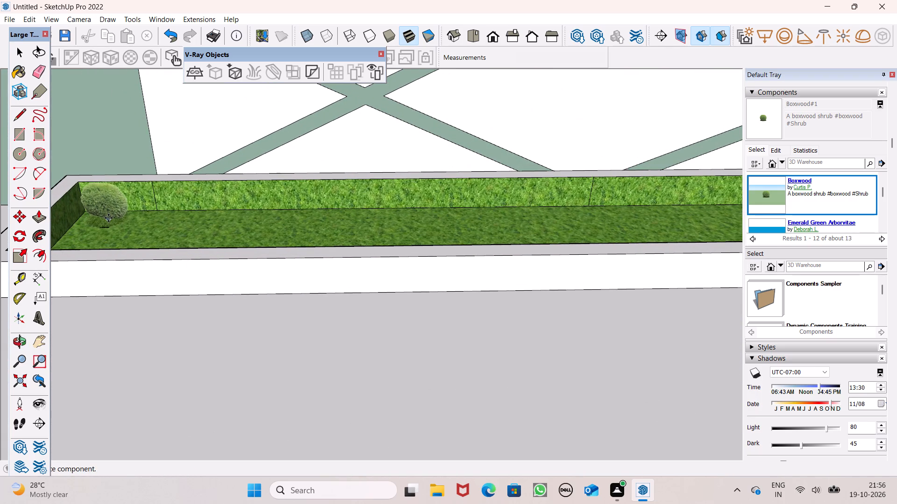
left_click(108, 216)
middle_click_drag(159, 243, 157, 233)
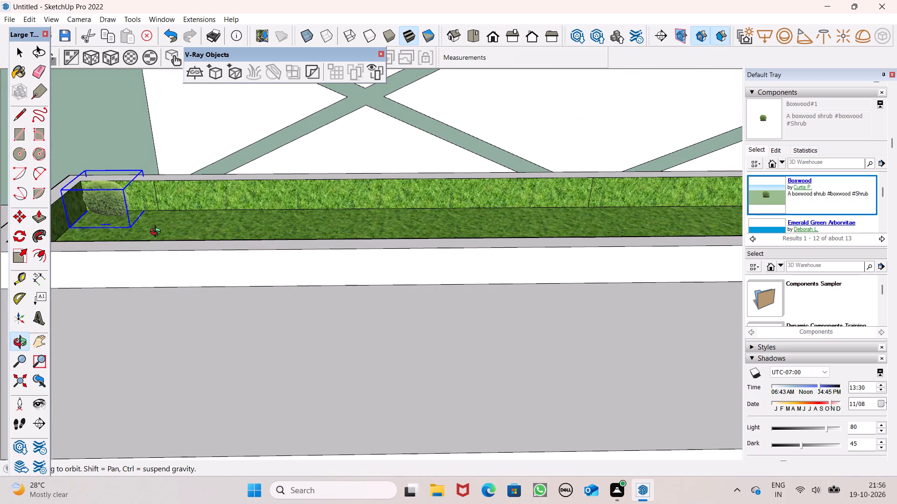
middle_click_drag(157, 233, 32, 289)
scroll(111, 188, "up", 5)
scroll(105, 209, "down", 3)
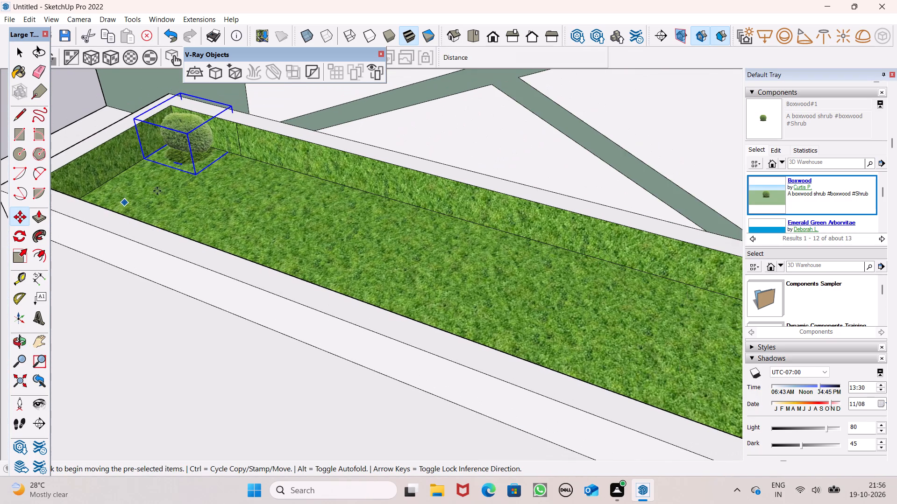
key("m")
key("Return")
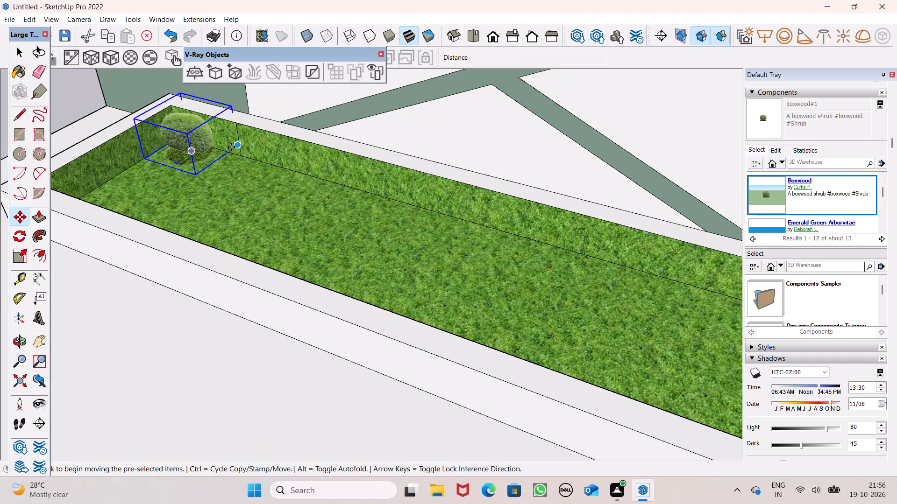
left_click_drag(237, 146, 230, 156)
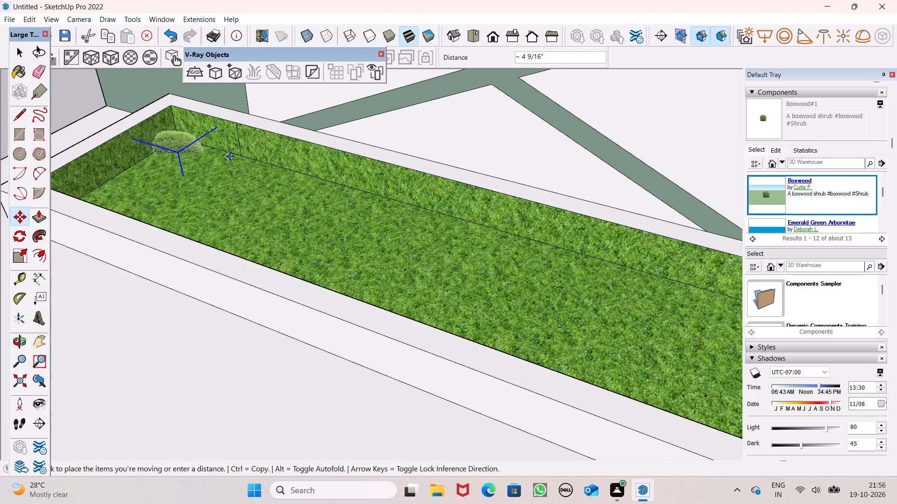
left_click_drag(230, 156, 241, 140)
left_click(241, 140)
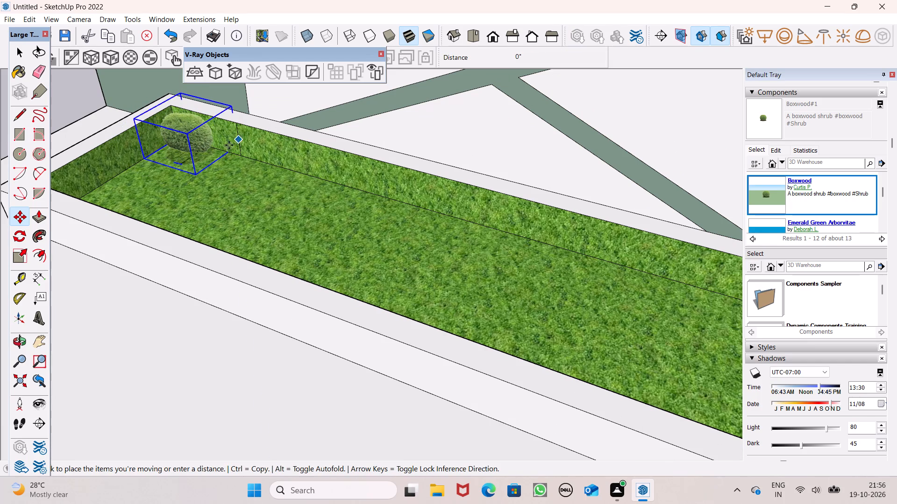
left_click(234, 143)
Move the boxwood shrub about 2 3/4" from the compound wall toward the street side of the planter.
middle_click_drag(205, 176, 141, 152)
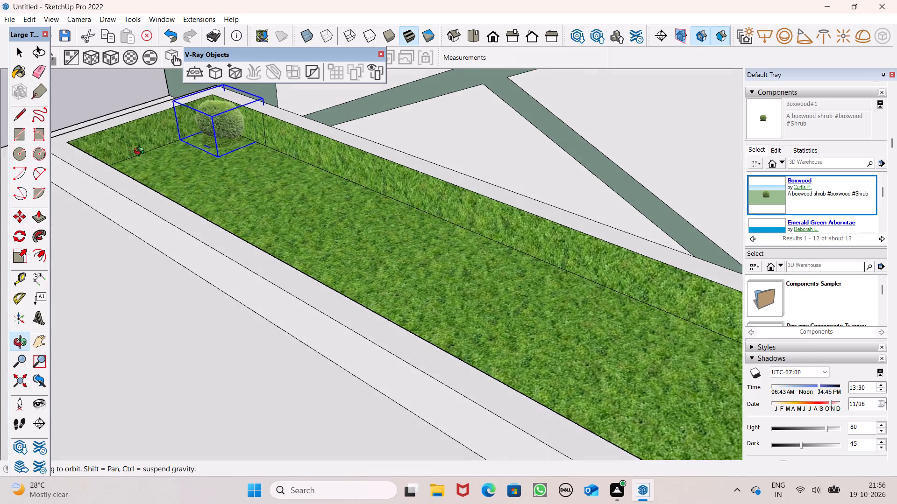
middle_click_drag(141, 152, 400, 203)
scroll(301, 175, "down", 1)
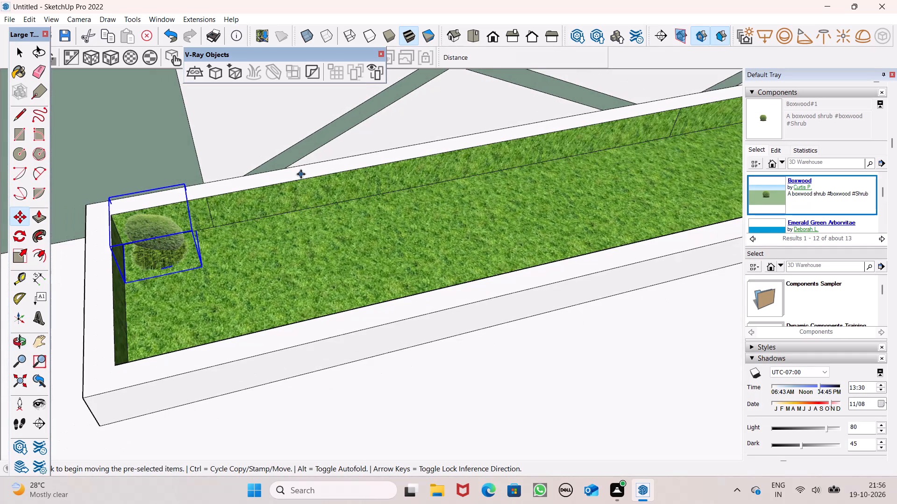
middle_click_drag(293, 232, 345, 308)
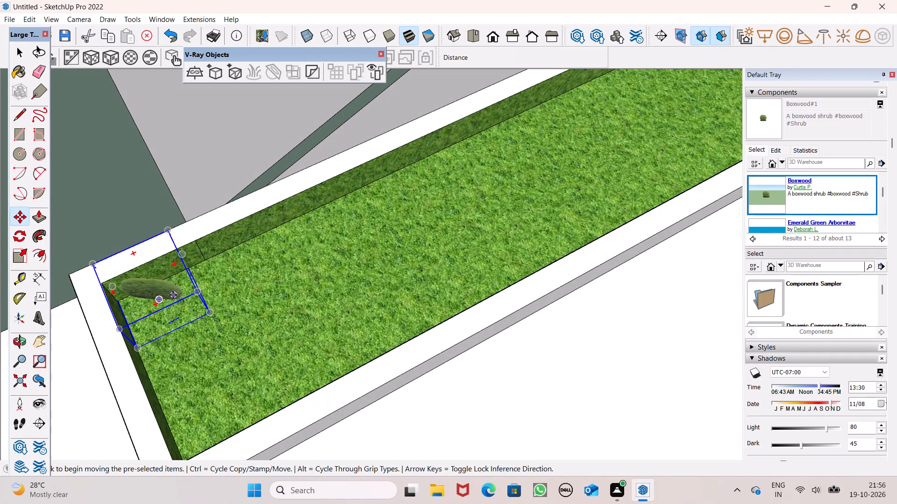
left_click_drag(162, 310, 166, 324)
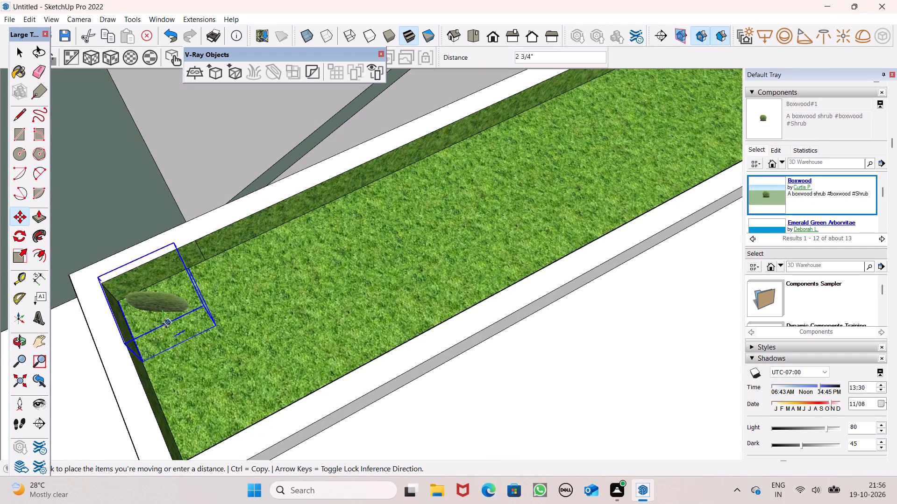
left_click_drag(166, 324, 166, 324)
Scale the shrub about 1.85 along the planter and 1.43 across it, and stretch it taller, rising above the curb.
scroll(216, 262, "down", 2)
middle_click_drag(280, 318, 190, 202)
scroll(280, 318, "up", 1)
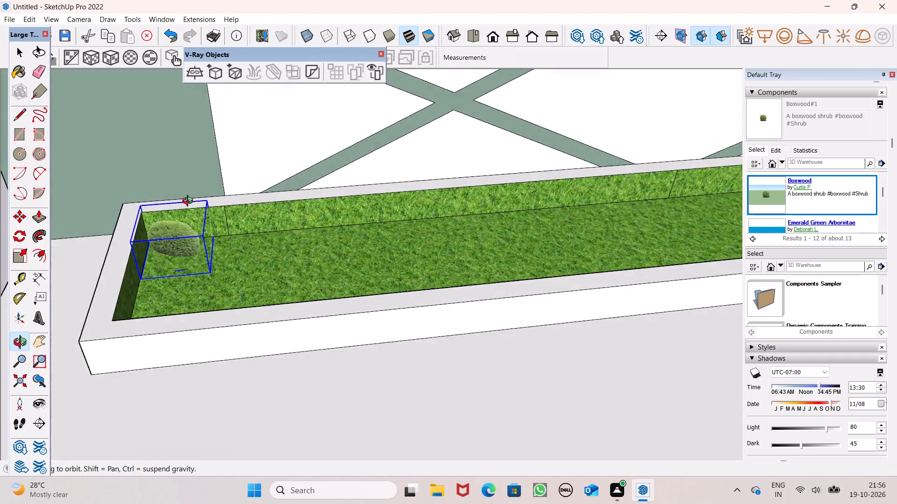
middle_click_drag(190, 202, 159, 151)
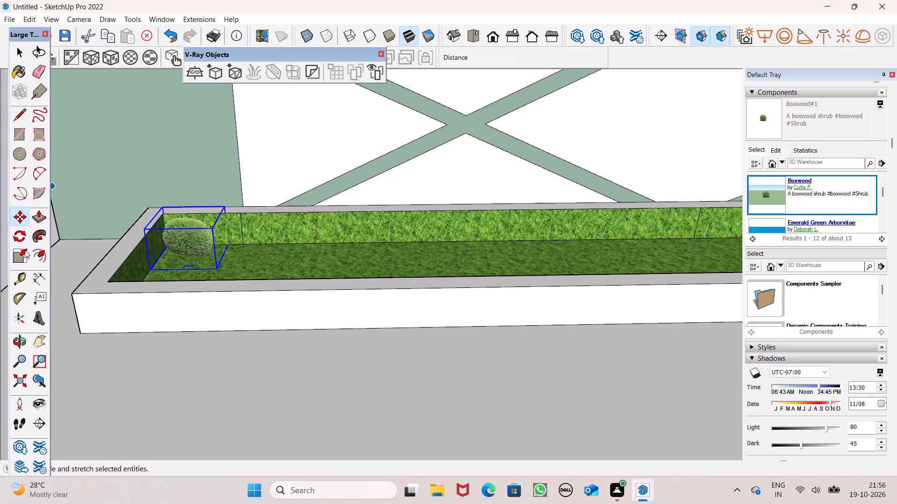
left_click(22, 258)
scroll(221, 238, "up", 2)
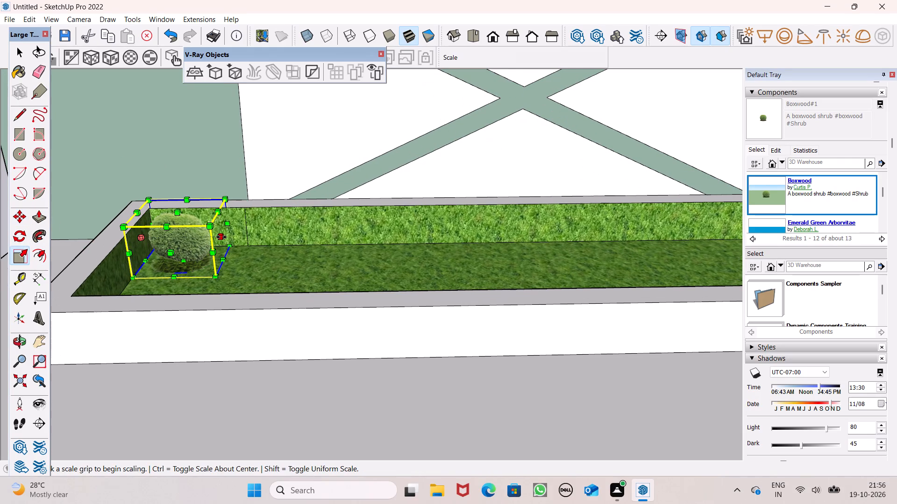
left_click_drag(222, 239, 288, 255)
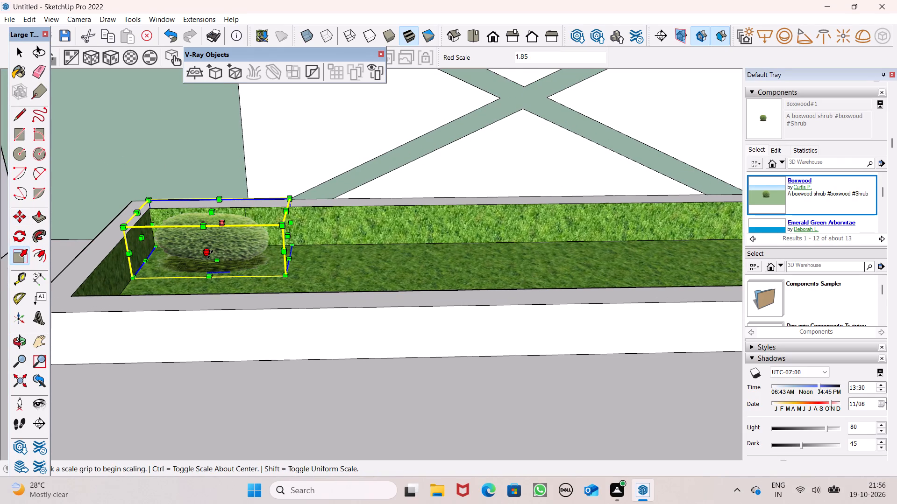
left_click_drag(210, 254, 206, 268)
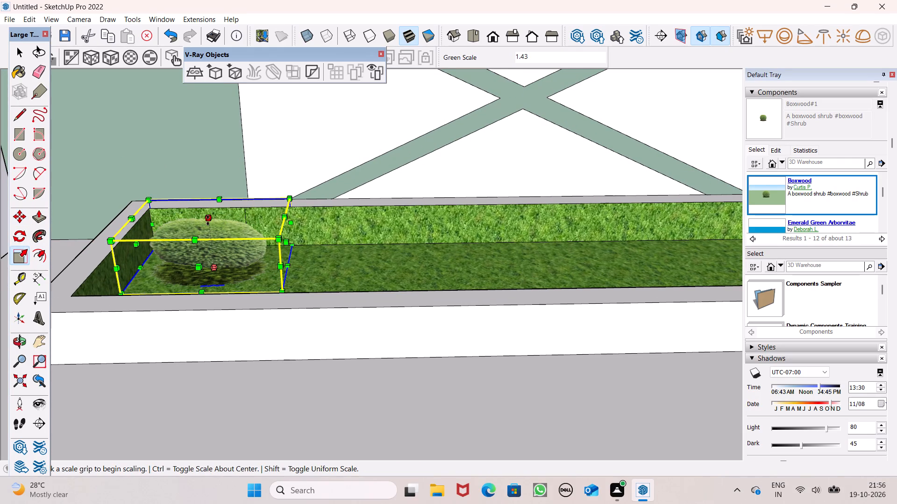
left_click_drag(208, 220, 197, 172)
left_click_drag(196, 171, 191, 151)
left_click(190, 150)
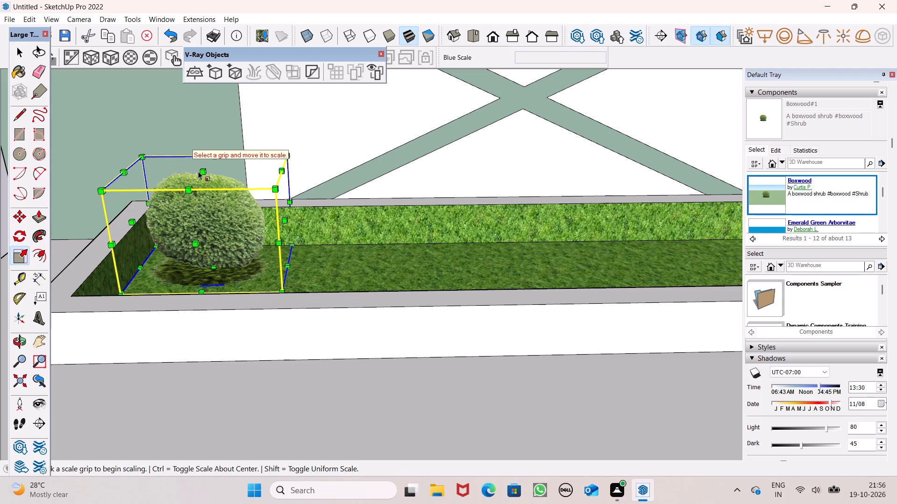
left_click_drag(200, 168, 200, 147)
Stretch the shrub toward the planter's end away from the gate by a red scale of about 1.08, then deselect it.
scroll(140, 167, "down", 3)
middle_click_drag(174, 210, 198, 188)
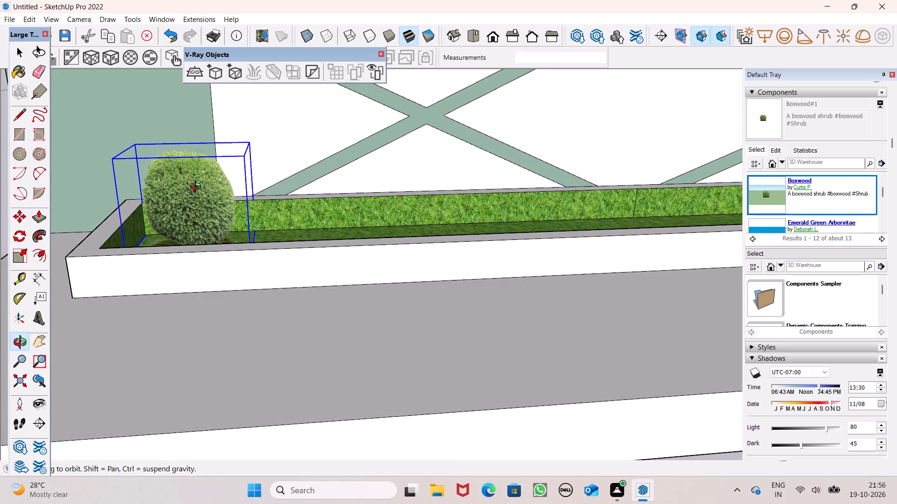
middle_click_drag(198, 188, 209, 182)
scroll(214, 175, "down", 1)
middle_click_drag(220, 198, 47, 258)
middle_click_drag(117, 249, 337, 259)
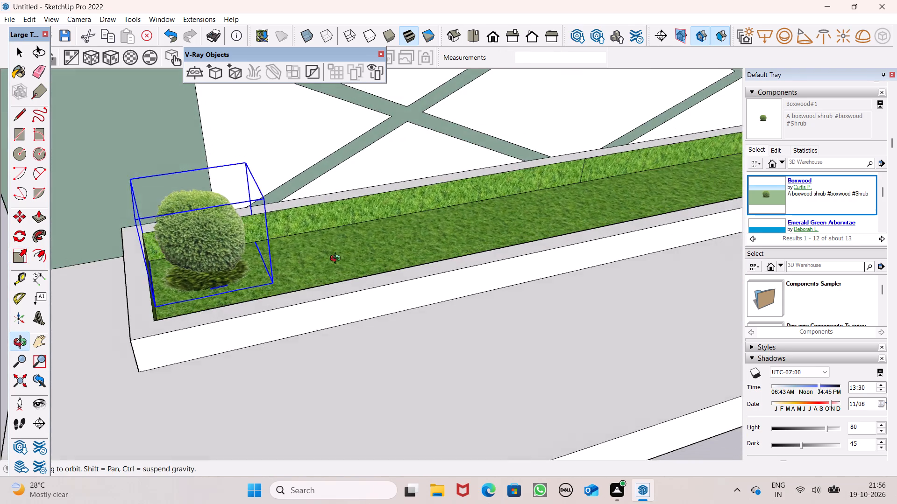
middle_click_drag(337, 259, 341, 261)
scroll(84, 276, "up", 5)
middle_click_drag(219, 269, 194, 267)
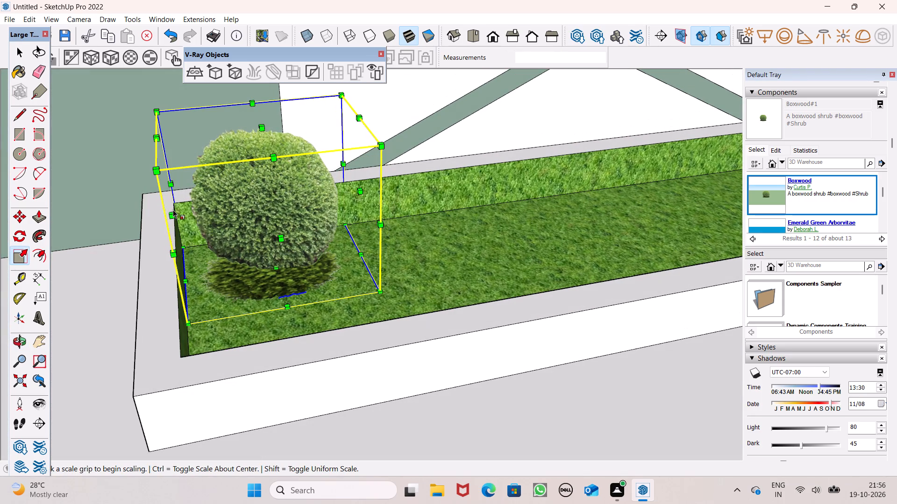
left_click_drag(172, 216, 157, 216)
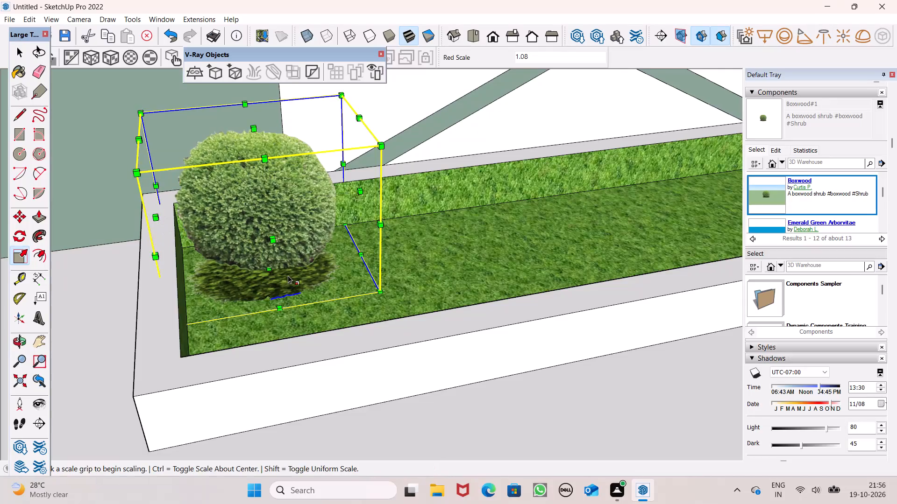
middle_click_drag(288, 276, 88, 272)
key("space")
scroll(115, 233, "down", 6)
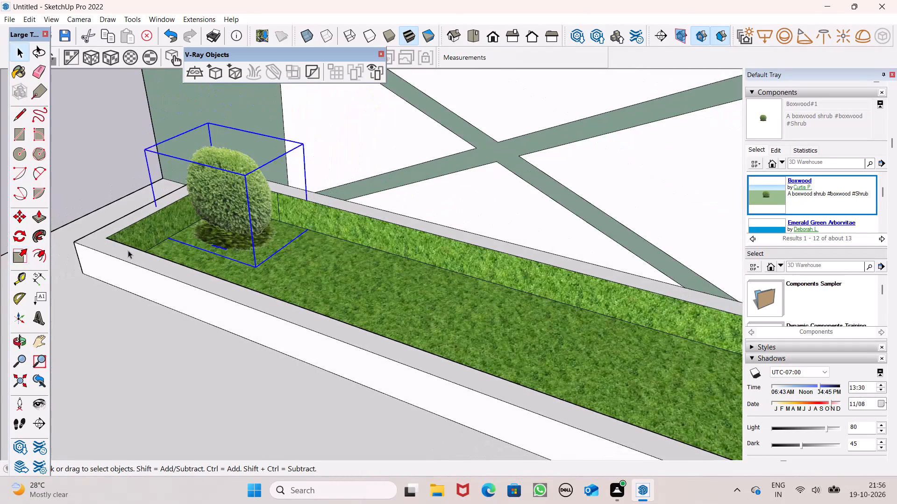
scroll(196, 226, "down", 4)
key("space")
left_click(81, 169)
Copy the scaled boxwood shrub about 1' 4" along the planter toward the gate.
scroll(206, 225, "up", 3)
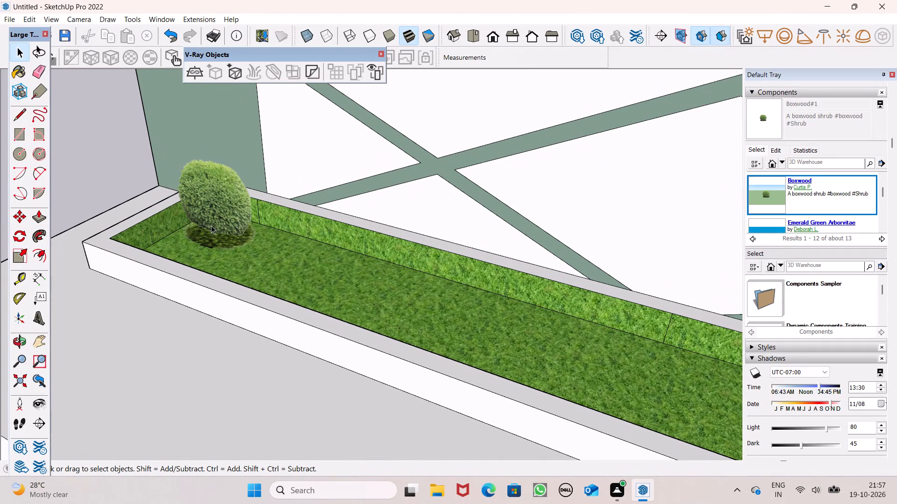
left_click(213, 224)
key("m")
key("Return")
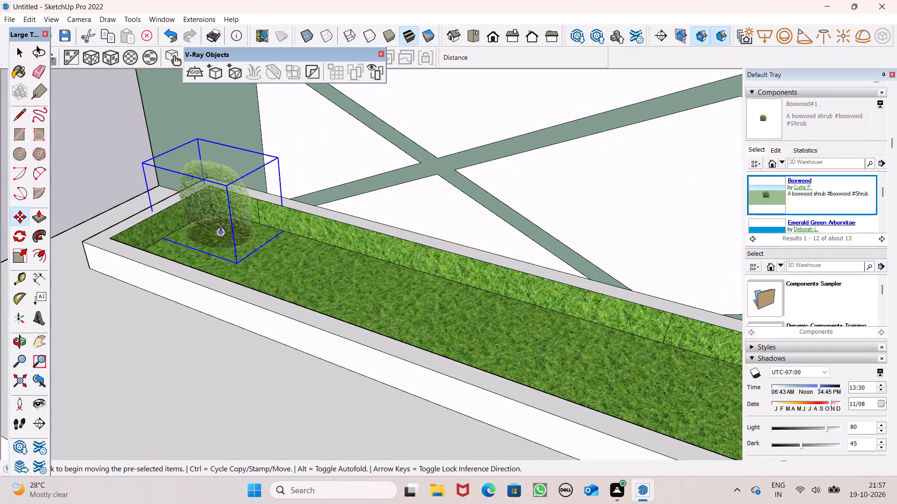
left_click_drag(236, 264, 297, 276)
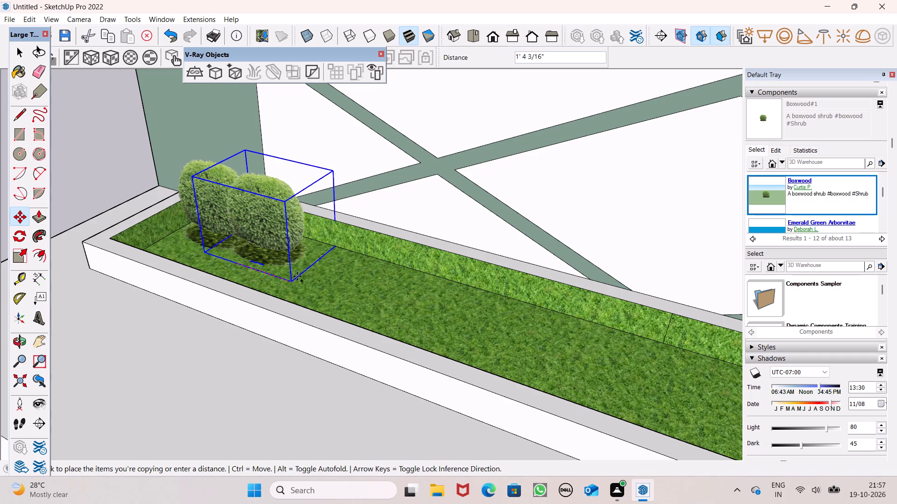
left_click_drag(297, 276, 299, 276)
left_click_drag(299, 276, 302, 287)
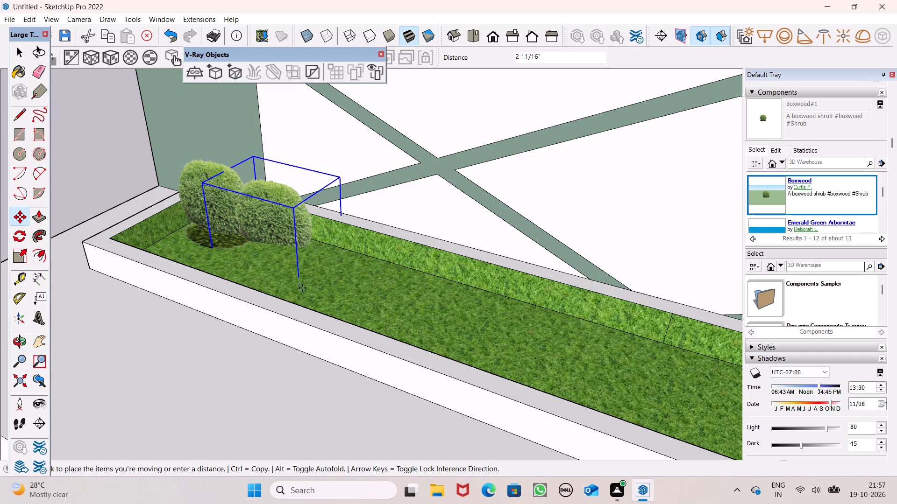
left_click_drag(303, 287, 303, 279)
Continue the shrub row with four more boxwood copies toward the gate, spaced about 1' 6" to 1' 7" apart.
left_click_drag(297, 275, 317, 282)
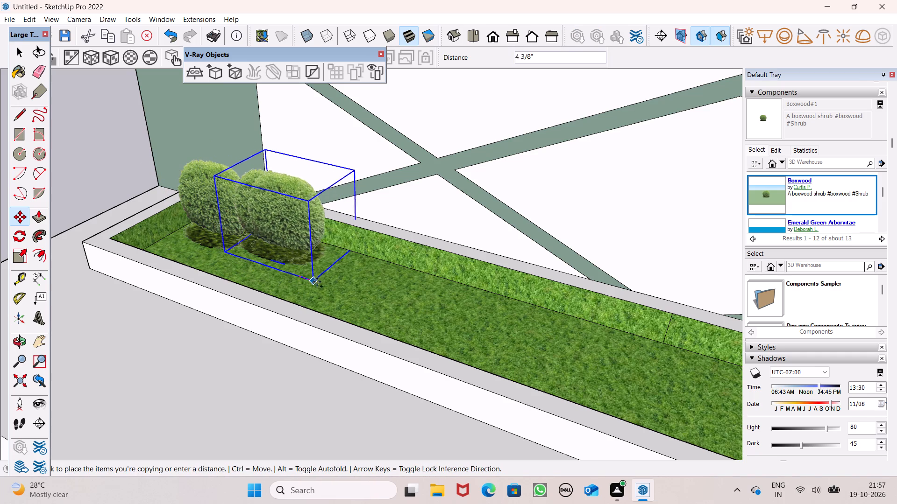
left_click_drag(317, 282, 363, 295)
left_click_drag(363, 298, 434, 323, "ctrl")
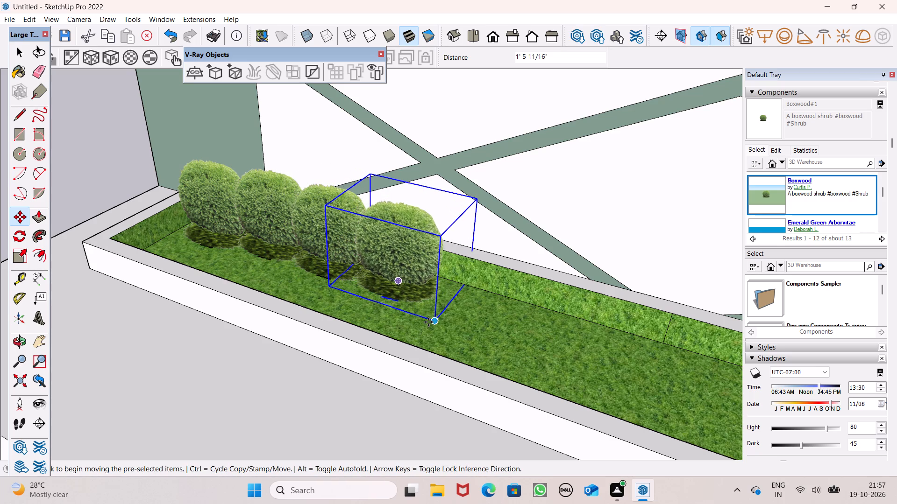
left_click_drag(433, 325, 529, 343)
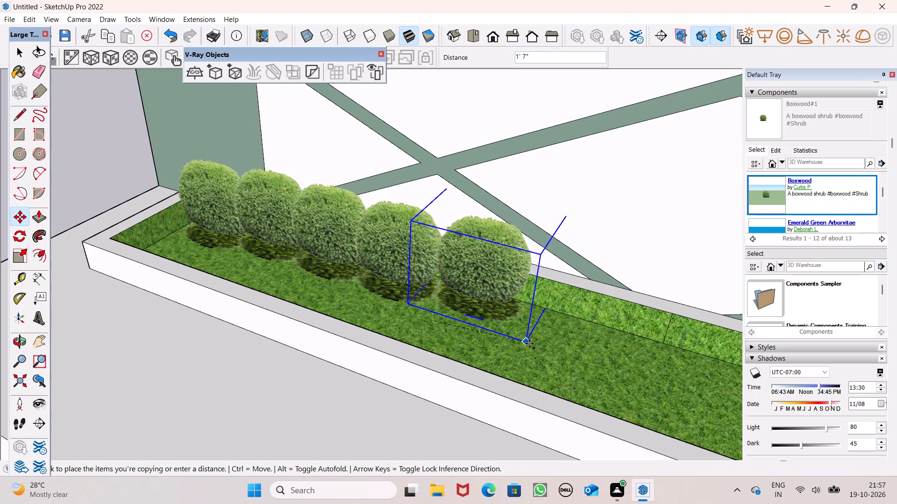
left_click_drag(529, 343, 519, 347)
left_click_drag(524, 350, 620, 385, "ctrl")
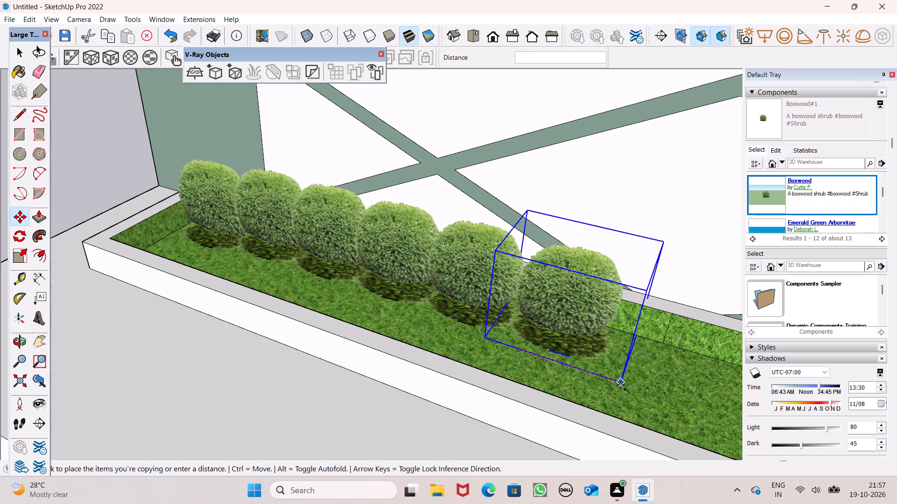
left_click_drag(620, 385, 621, 385, "ctrl")
Add two more boxwood copies to the row toward the gate, about 1' 7" and 1' 9" apart.
scroll(423, 292, "down", 6)
scroll(357, 295, "down", 4)
scroll(212, 259, "down", 5)
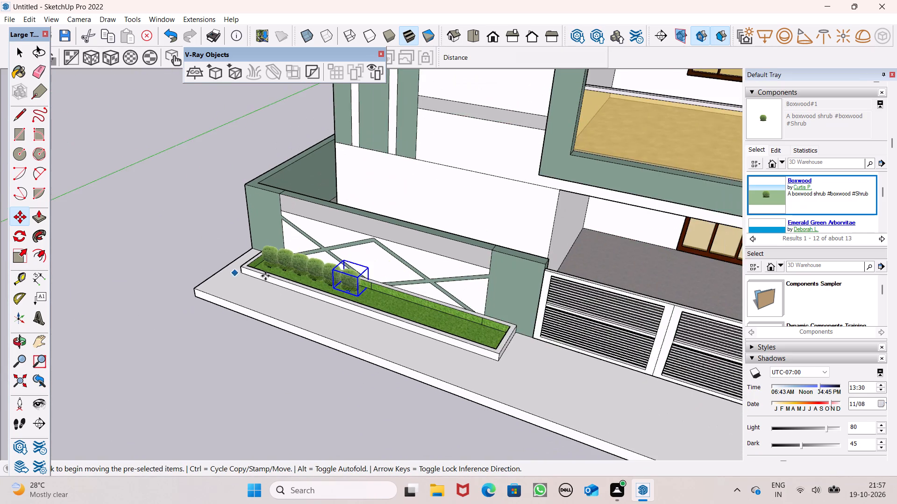
scroll(374, 288, "up", 10)
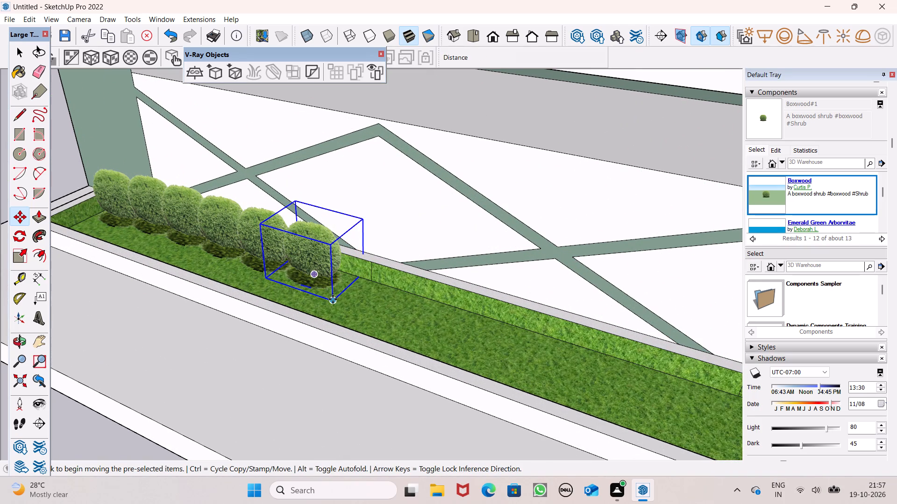
left_click_drag(333, 299, 386, 313)
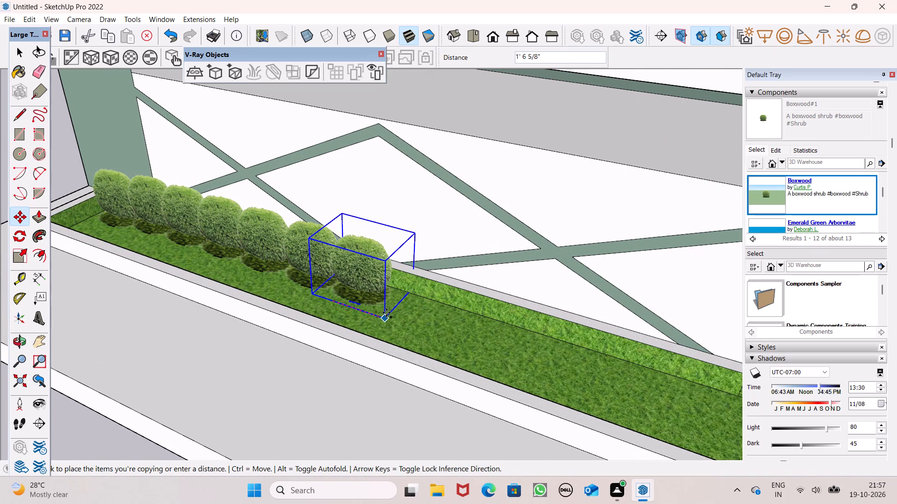
left_click_drag(386, 313, 386, 313)
left_click_drag(384, 319, 451, 334)
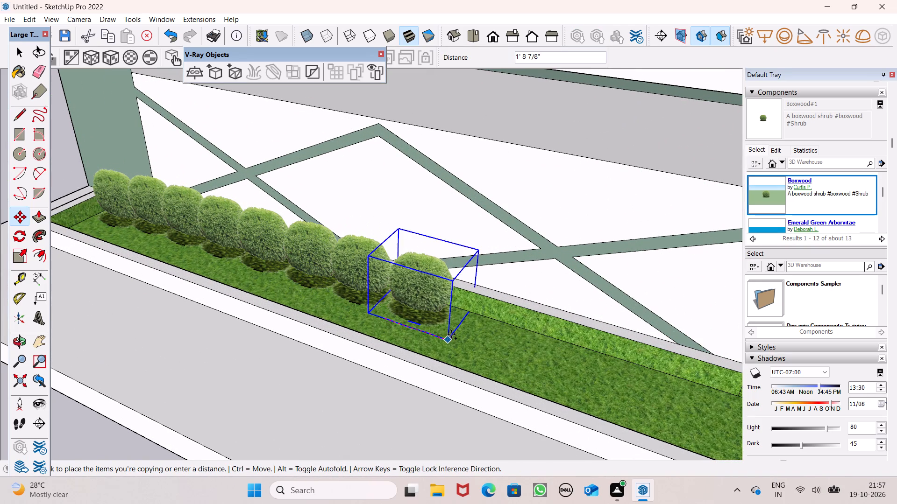
left_click_drag(451, 334, 444, 338)
Copy the last boxwood shrub about 1' 7" further along the planter toward the gate.
scroll(419, 284, "down", 4)
middle_click_drag(422, 320, 344, 333)
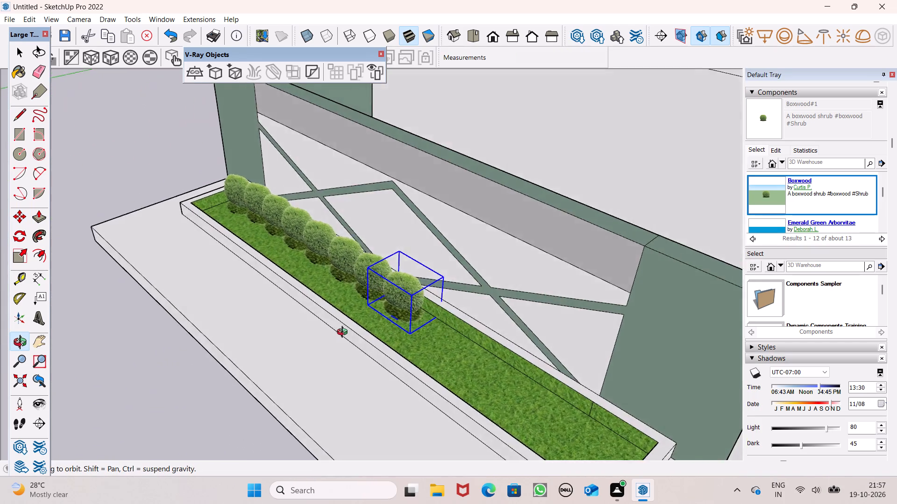
middle_click_drag(344, 333, 286, 253)
scroll(312, 290, "up", 1)
scroll(418, 307, "up", 1)
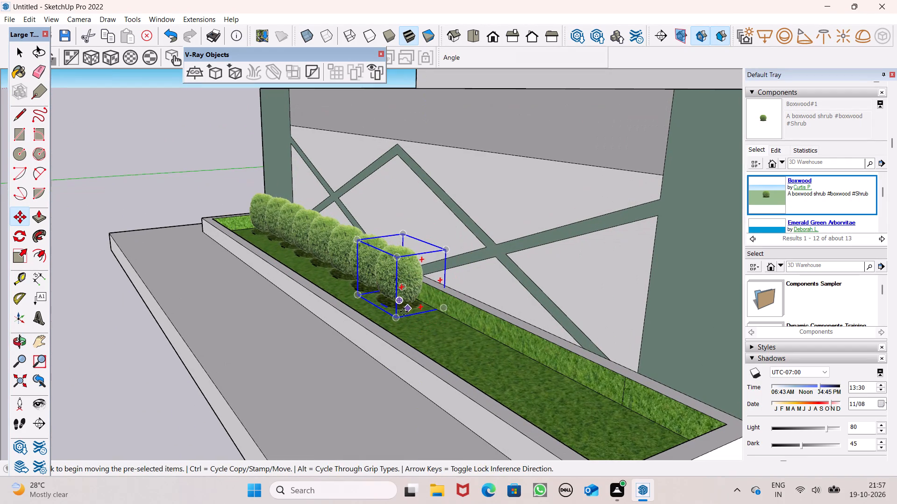
left_click_drag(396, 320, 427, 341)
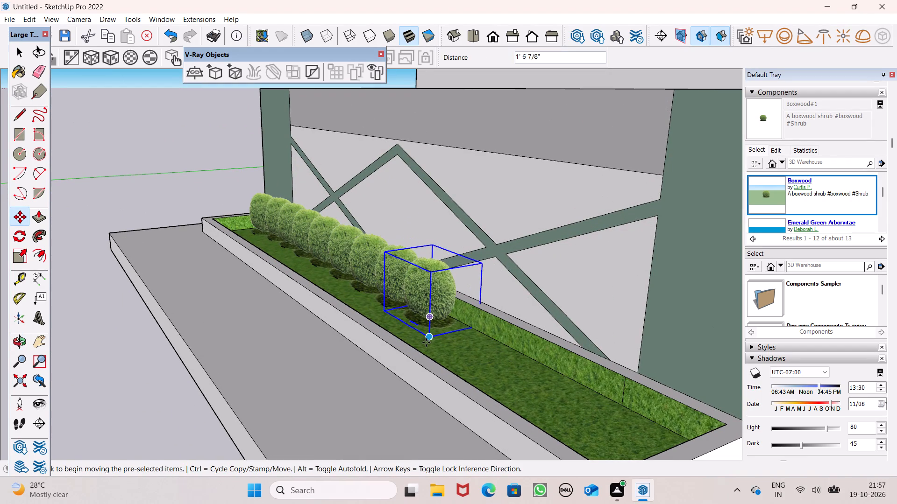
Add another boxwood copy about 1' 3" further toward the gate and shift it about 2" more along the row.
left_click_drag(427, 340, 462, 352)
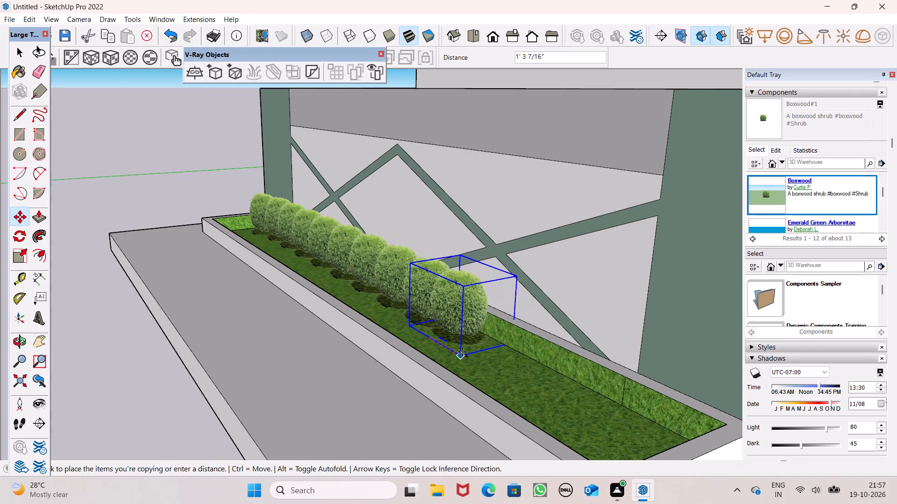
left_click_drag(462, 352, 461, 352)
scroll(466, 344, "down", 2)
middle_click_drag(473, 350, 575, 338)
scroll(486, 320, "down", 2)
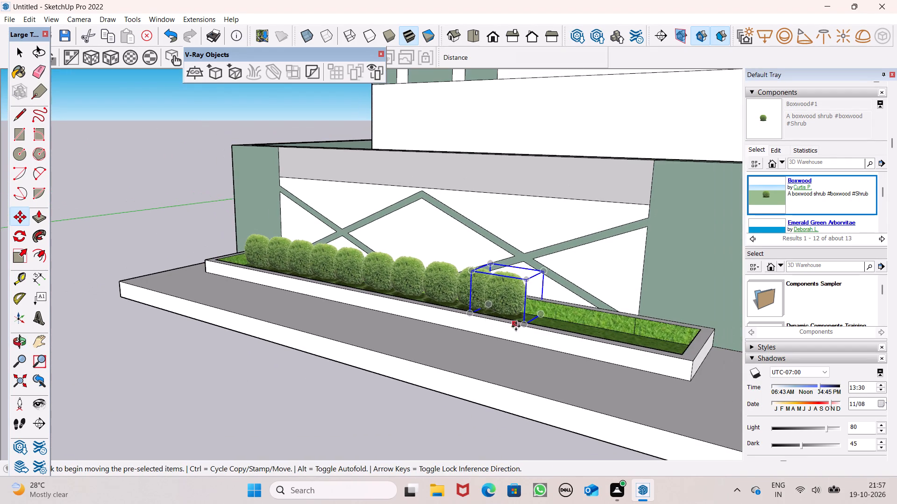
middle_click_drag(362, 315, 456, 329)
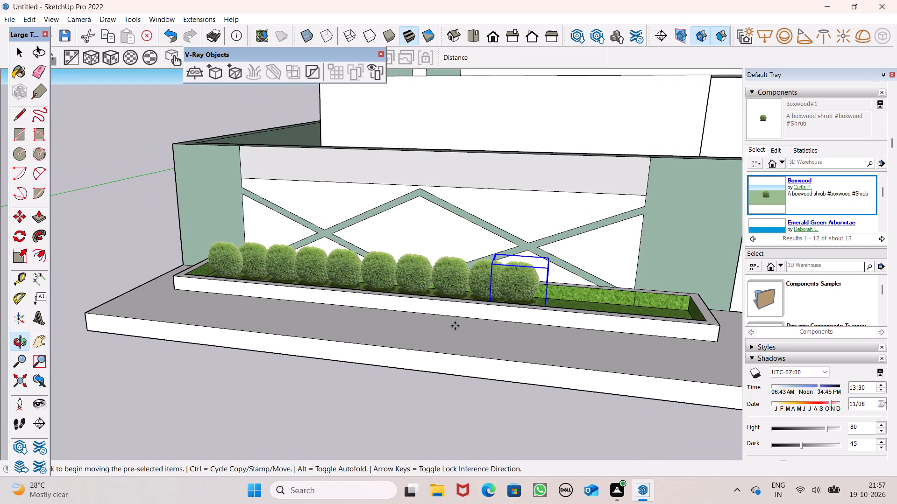
scroll(425, 269, "down", 2)
scroll(591, 282, "up", 6)
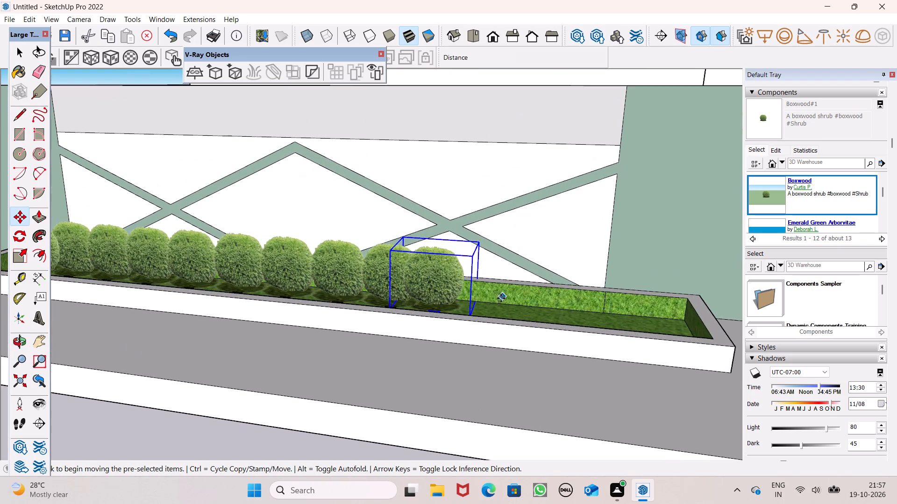
middle_click_drag(494, 309, 472, 337)
middle_click_drag(469, 340, 463, 345)
left_click_drag(458, 336, 464, 336)
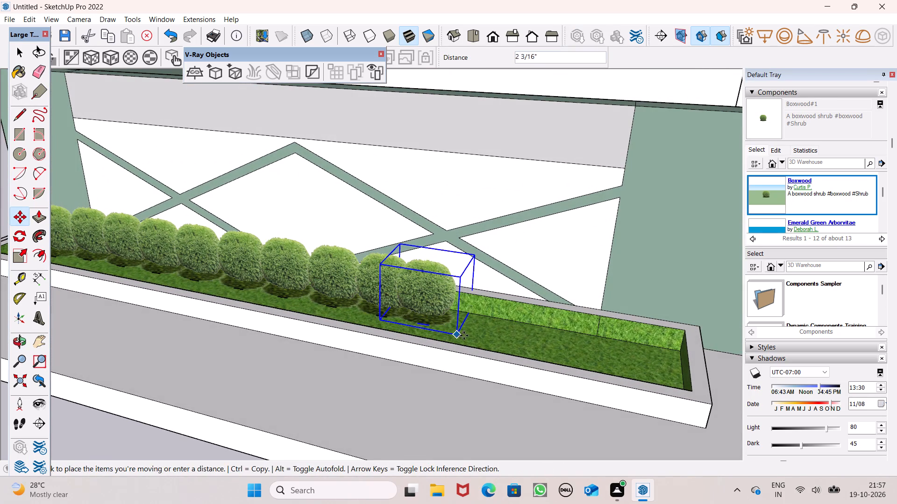
left_click_drag(464, 336, 464, 336)
left_click(465, 336)
Add two more boxwood copies along the planter toward the gate, spaced just over 1' apart.
left_click_drag(465, 337, 499, 332, "ctrl")
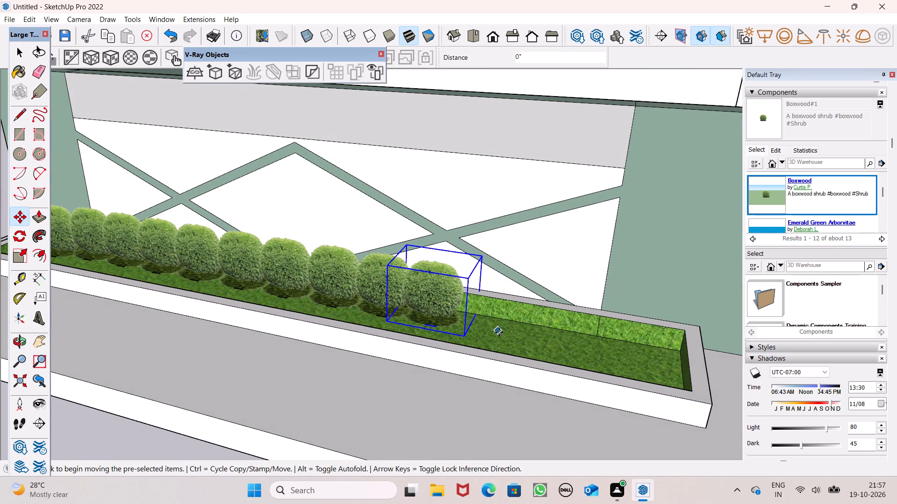
left_click_drag(499, 332, 472, 333, "ctrl")
left_click_drag(466, 333, 498, 339)
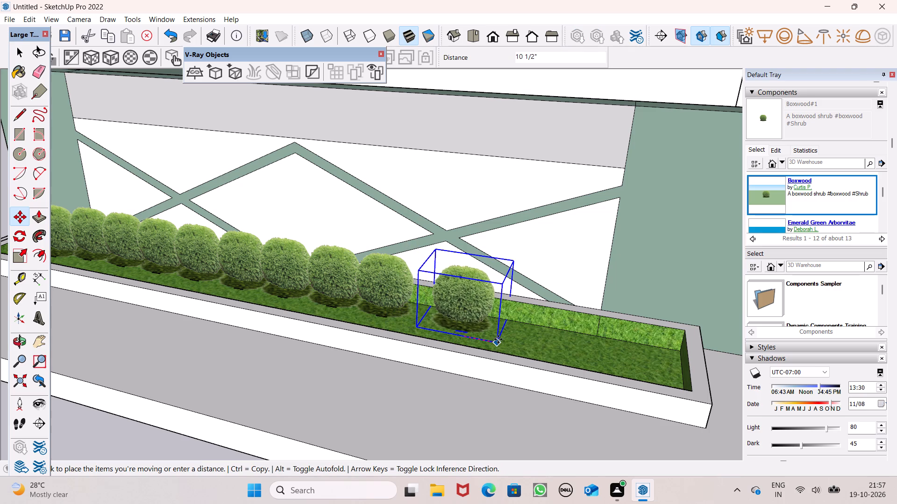
left_click_drag(498, 339, 516, 340)
left_click_drag(514, 345, 556, 352)
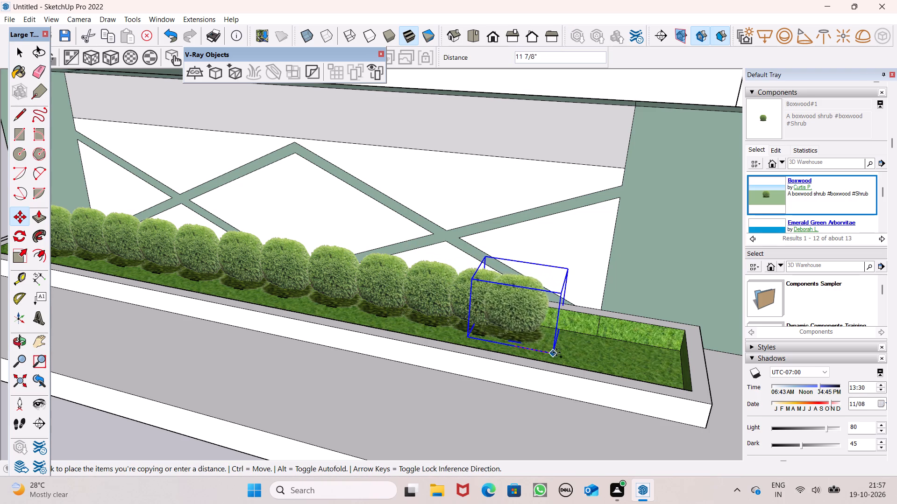
left_click_drag(556, 352, 562, 354)
Make one more boxwood copy and bring it into line at the gate end of the row, moving it about 1' 7".
left_click_drag(560, 355, 549, 368)
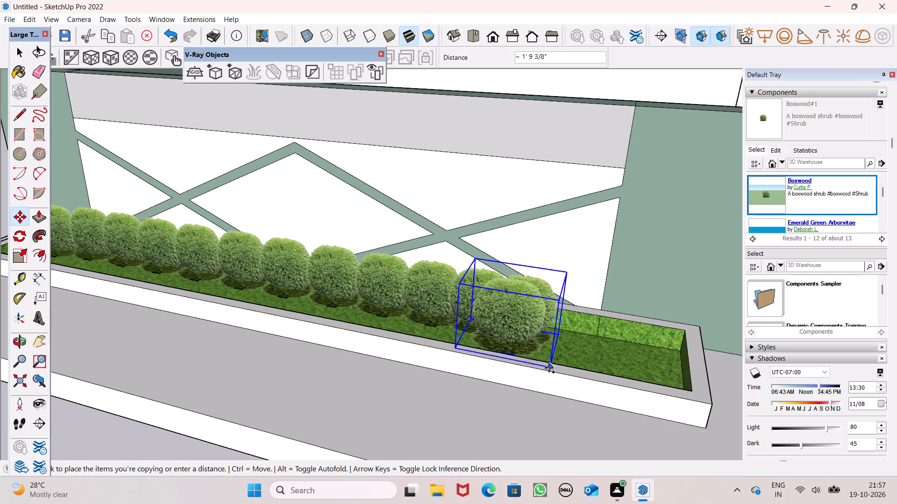
left_click_drag(549, 368, 552, 361)
middle_click_drag(548, 376, 491, 391)
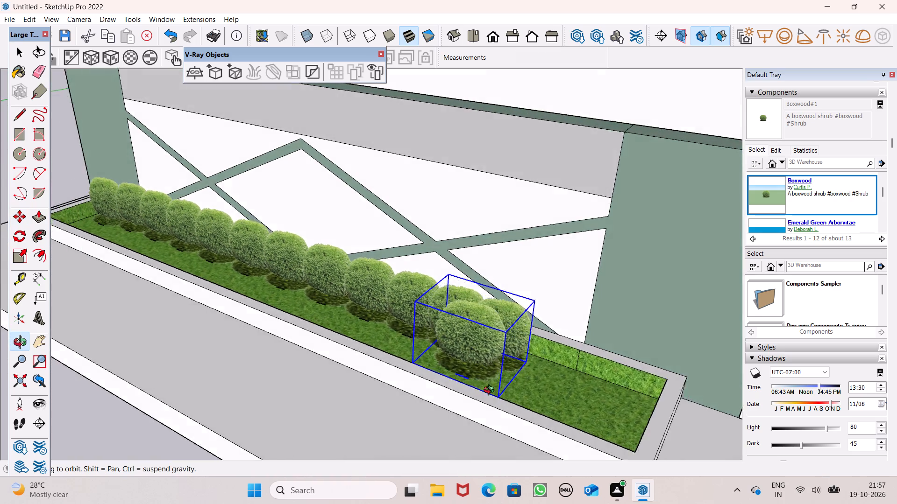
middle_click_drag(491, 391, 329, 336)
scroll(345, 350, "up", 3)
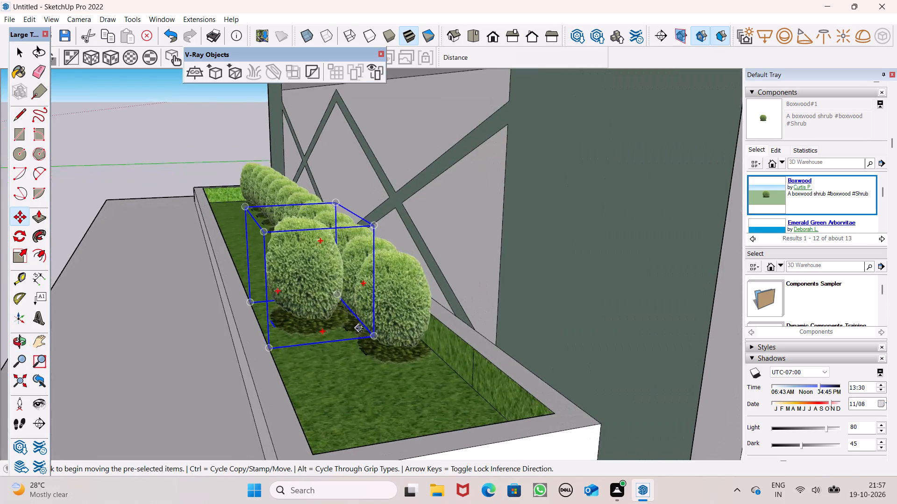
left_click_drag(372, 335, 383, 350)
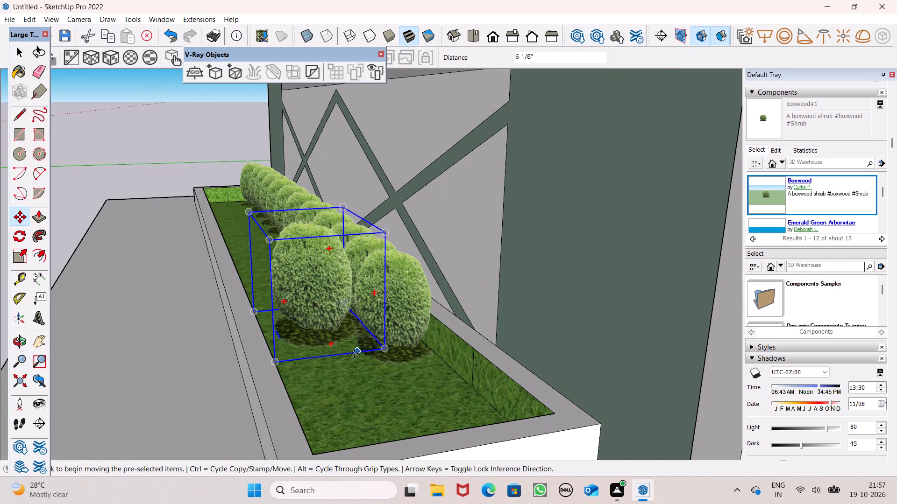
left_click_drag(275, 362, 292, 355)
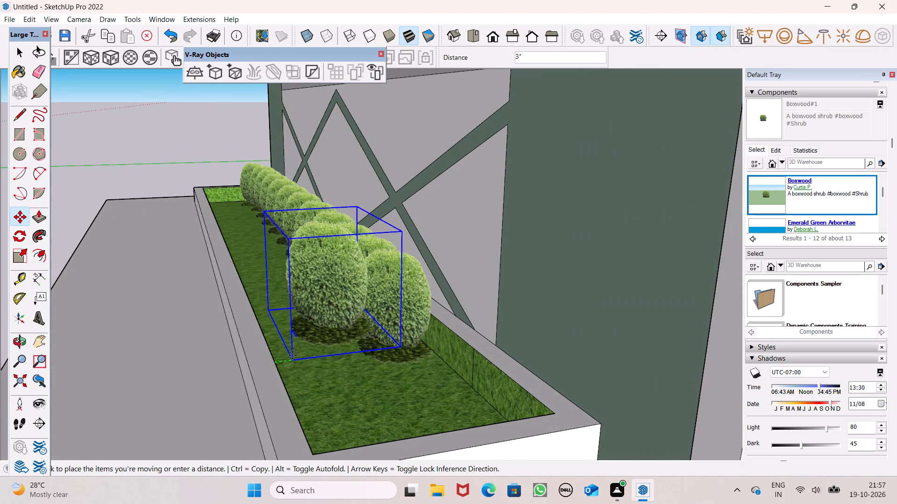
left_click_drag(292, 355, 382, 399)
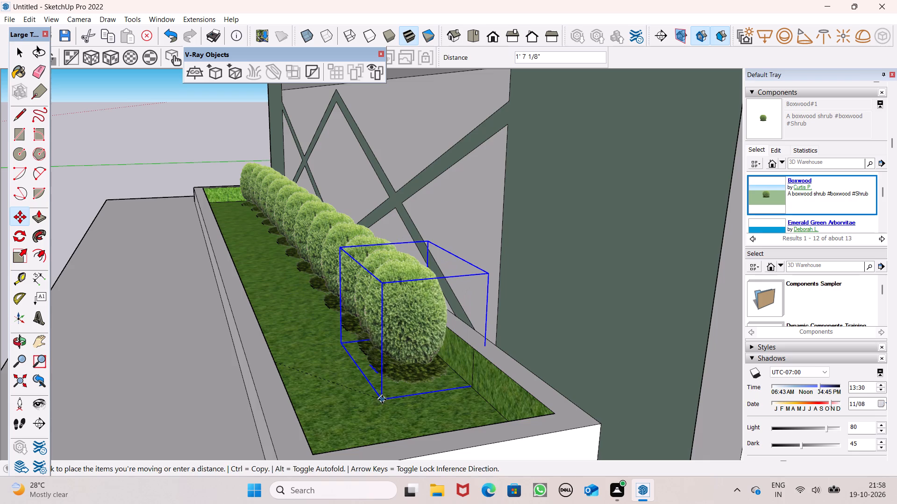
left_click_drag(382, 399, 383, 400)
Move the last boxwood shrub about 6 1/2" along the planter toward the gate to even out its spacing.
middle_click_drag(355, 404, 498, 378)
scroll(497, 290, "down", 3)
middle_click_drag(500, 315, 556, 379)
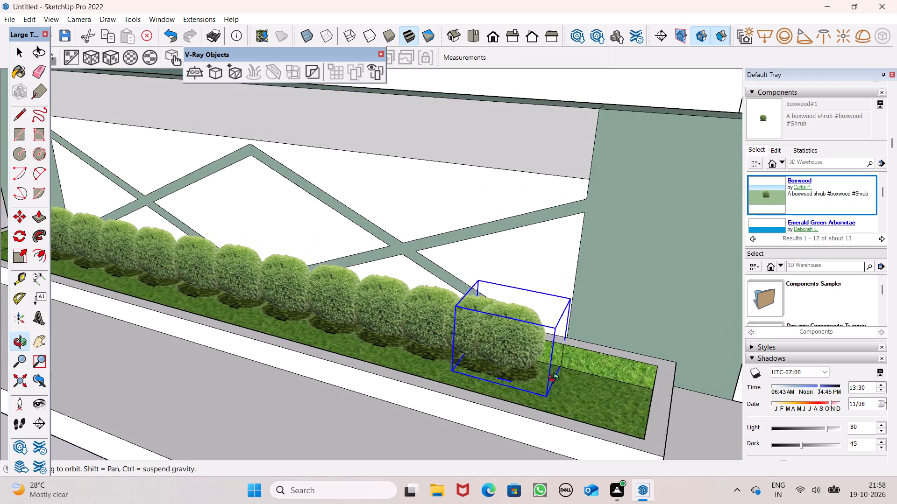
middle_click_drag(556, 379, 559, 378)
scroll(95, 173, "down", 4)
scroll(172, 180, "down", 2)
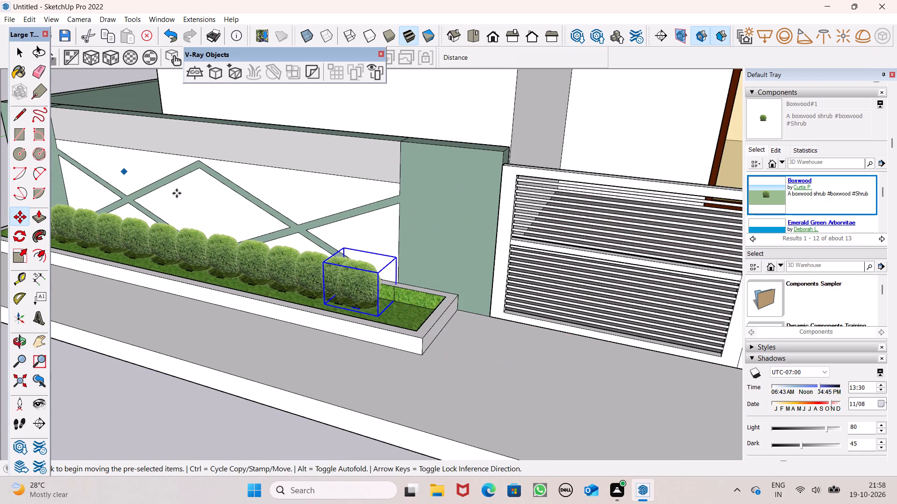
scroll(177, 193, "down", 6)
middle_click_drag(228, 253, 273, 260)
scroll(333, 256, "up", 1)
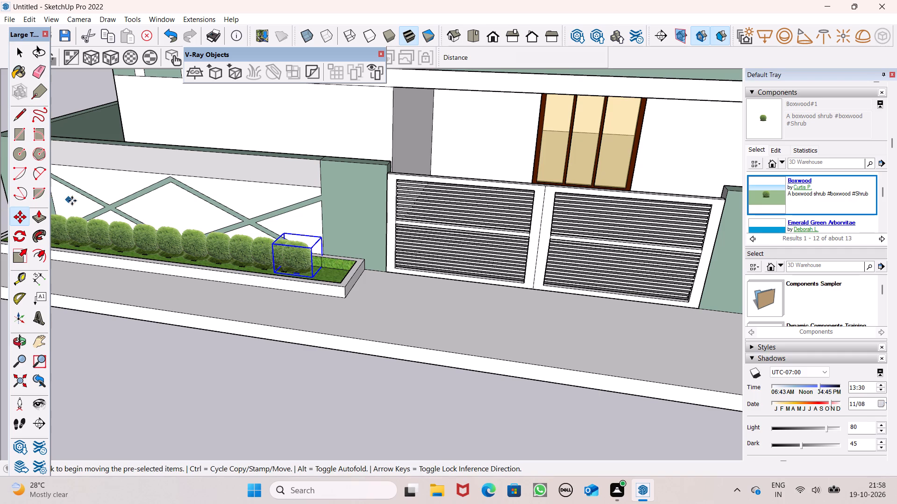
scroll(69, 203, "down", 1)
middle_click_drag(259, 279, 355, 311)
scroll(321, 292, "up", 1)
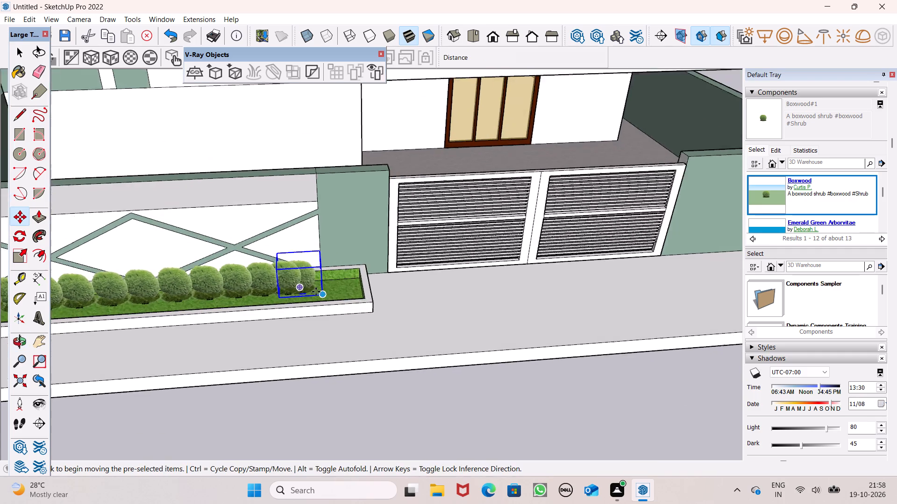
scroll(316, 292, "up", 6)
middle_click_drag(332, 304, 262, 324)
scroll(302, 292, "up", 4)
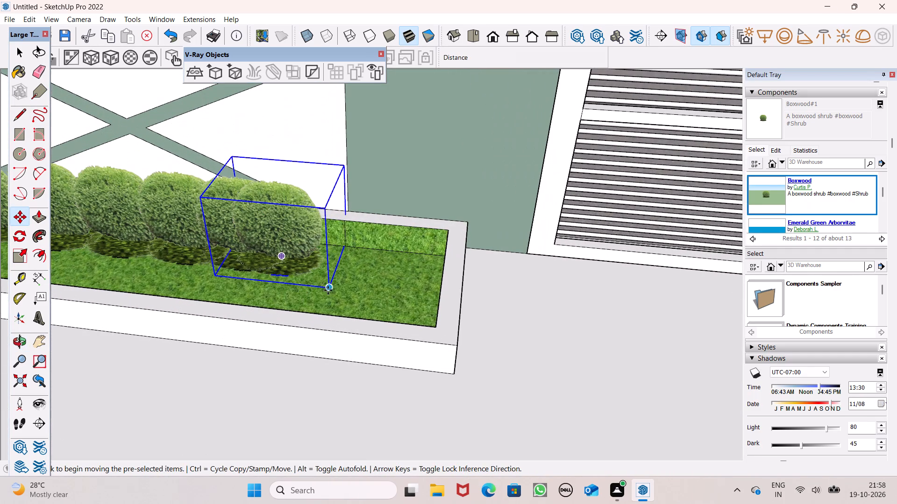
left_click_drag(327, 287, 358, 290)
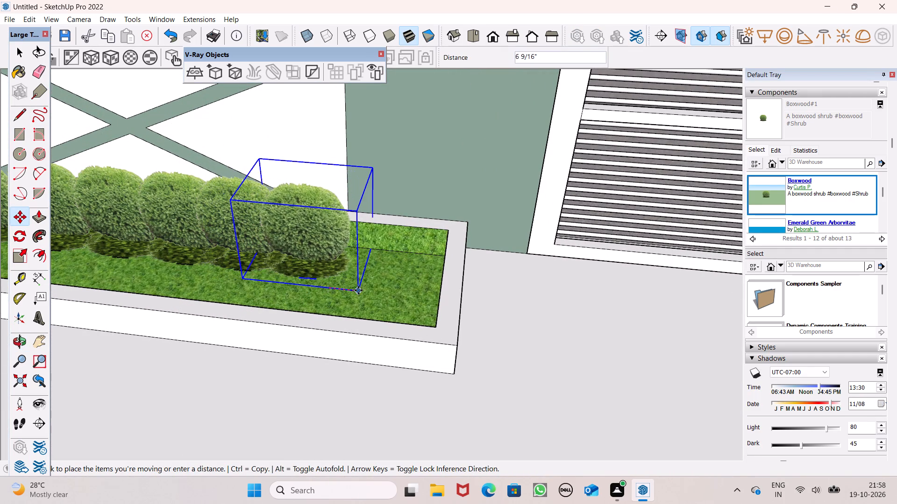
left_click_drag(358, 290, 361, 290)
left_click(361, 290)
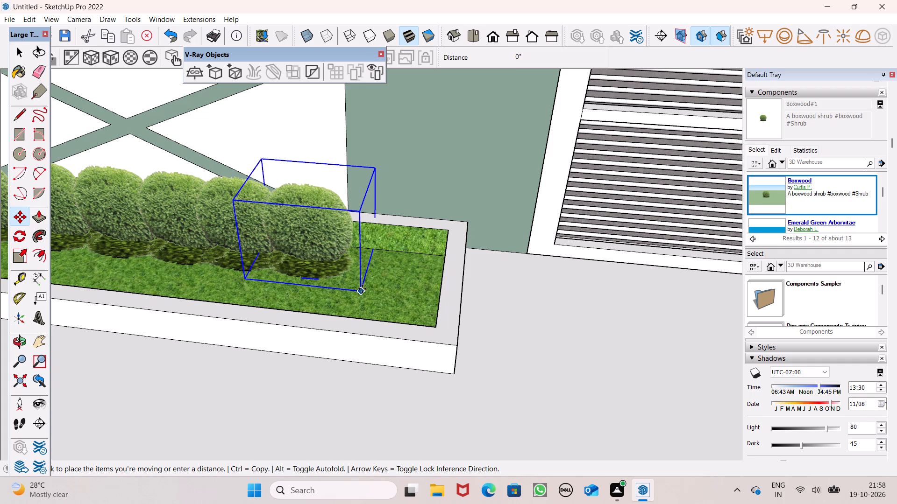
Copy the last shrub about 1' 8" to the planter's gate-side end, and nudge the copy about 3".
left_click_drag(363, 292, 392, 286)
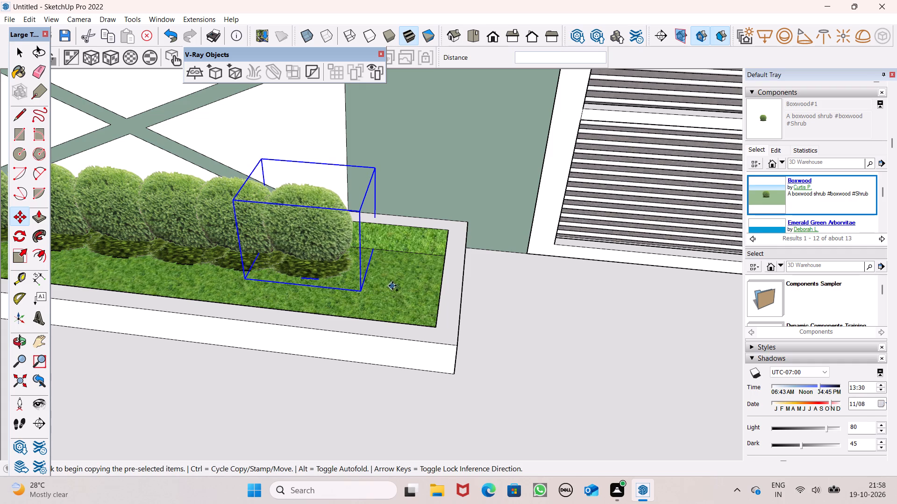
left_click_drag(392, 286, 362, 287)
left_click_drag(360, 291, 398, 293)
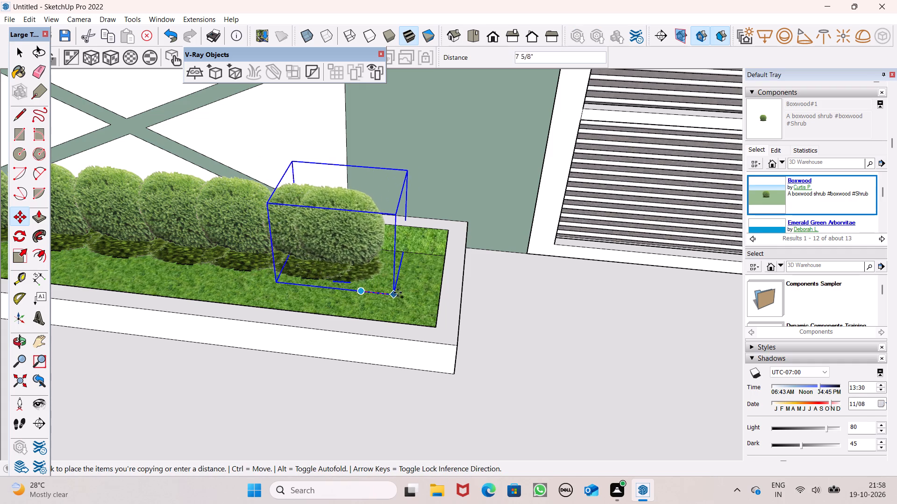
left_click_drag(398, 293, 444, 292)
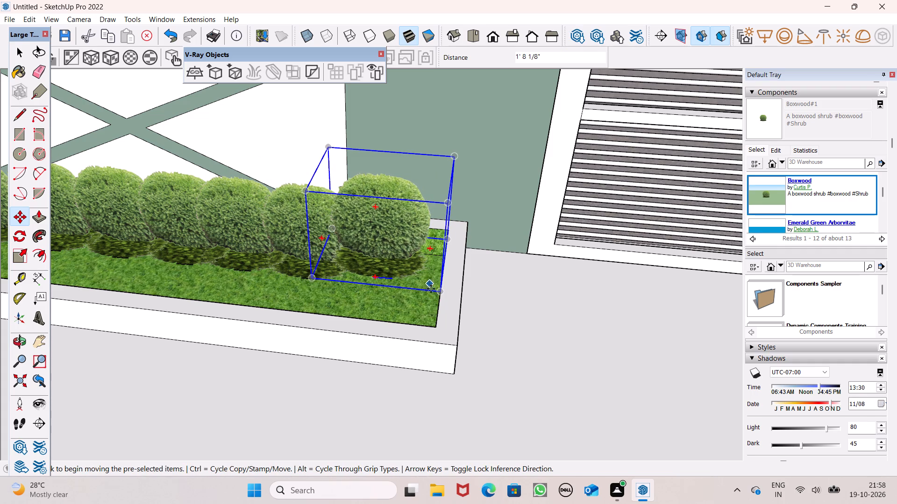
left_click_drag(441, 294, 446, 301)
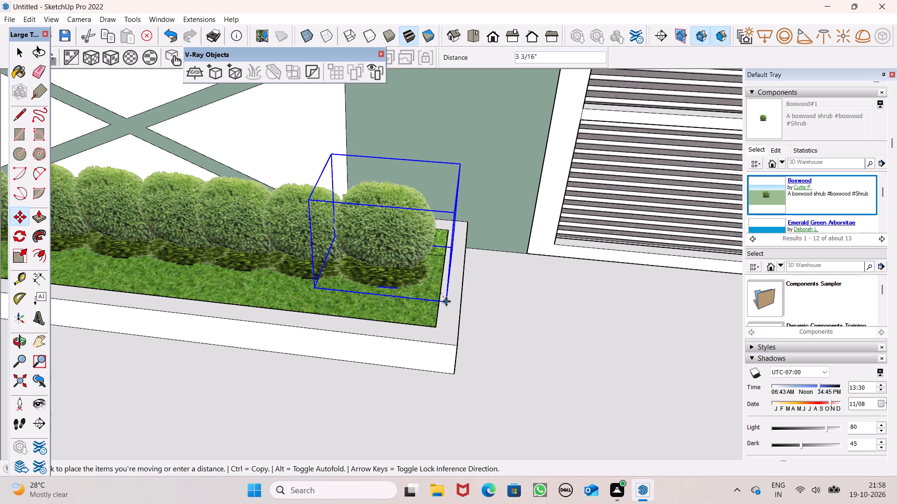
left_click_drag(446, 301, 447, 302)
key("space")
Move the end boxwood shrub about 1' 3" so it stands inside the planter bed in line with the row.
scroll(464, 268, "down", 6)
middle_click_drag(462, 287, 448, 205)
scroll(447, 206, "up", 1)
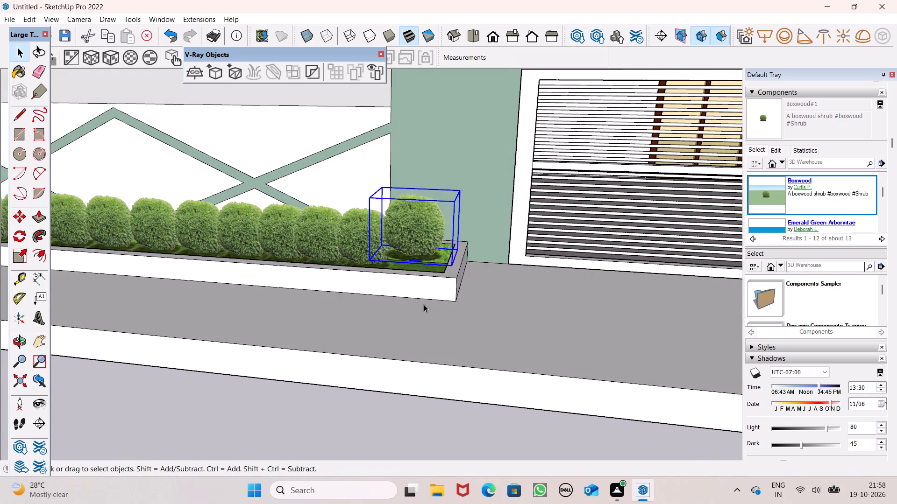
scroll(434, 250, "up", 7)
middle_click_drag(454, 274, 464, 304)
scroll(474, 305, "up", 2)
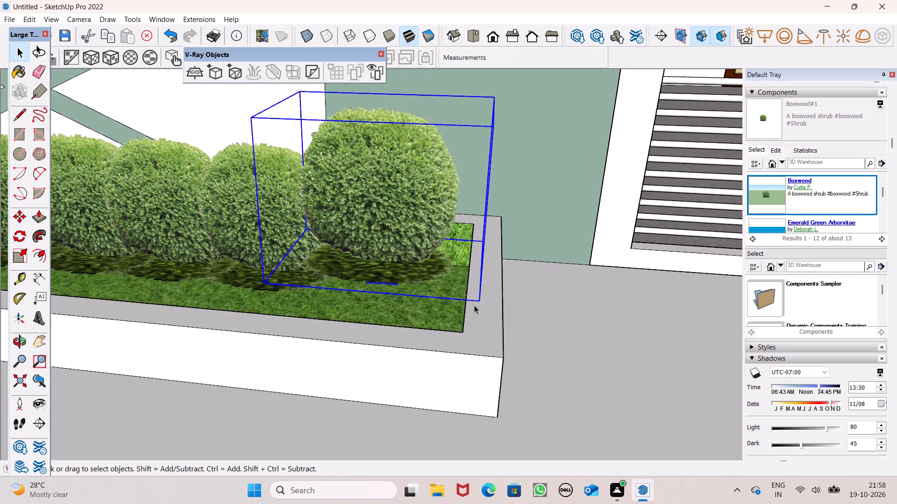
scroll(474, 305, "up", 2)
left_click(482, 297)
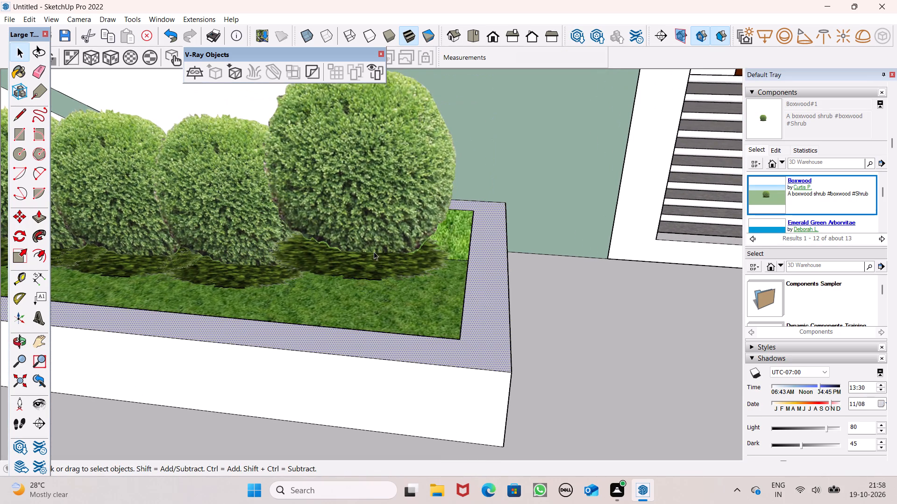
left_click(369, 228)
key("m")
key("Return")
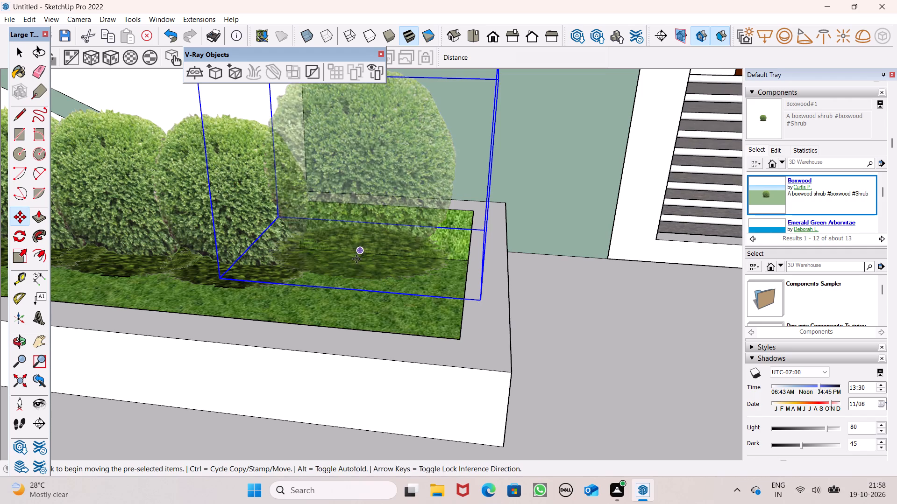
left_click_drag(359, 254, 377, 266)
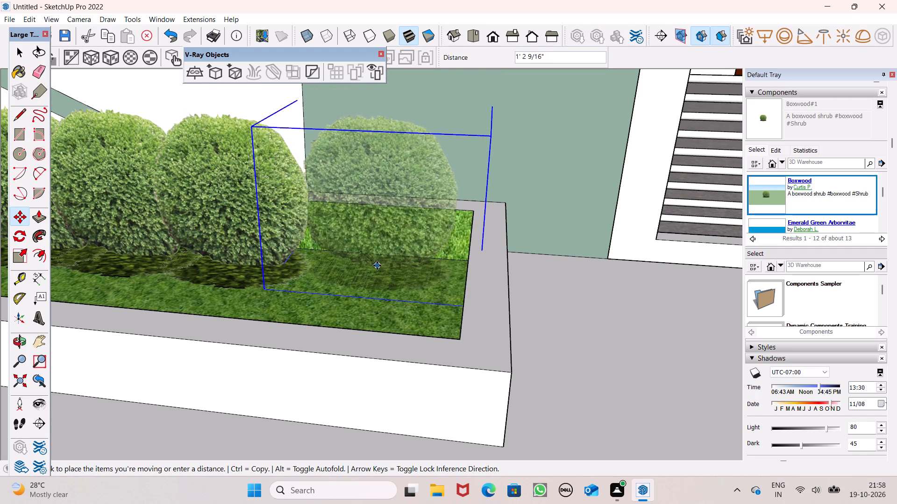
left_click_drag(377, 266, 373, 270)
scroll(373, 259, "down", 6)
key("space")
scroll(300, 257, "down", 5)
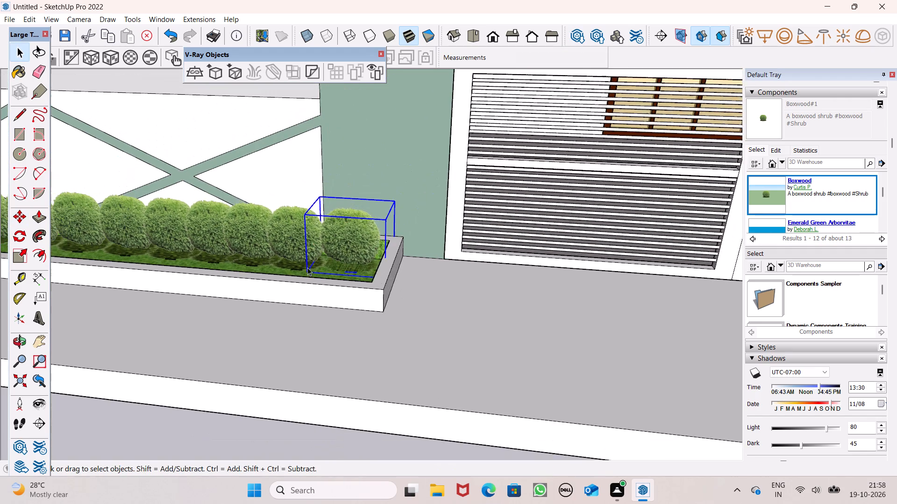
Deselect the shrub and examine the planted row, gate, compound wall and front slab from the front and above.
middle_click_drag(332, 264, 403, 217)
scroll(398, 215, "down", 8)
left_click(356, 330)
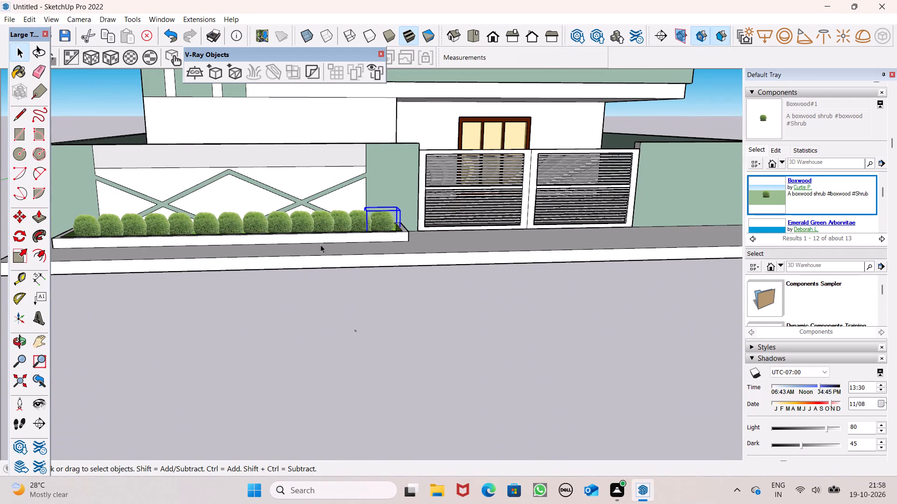
scroll(314, 234, "down", 3)
middle_click_drag(235, 317, 229, 407)
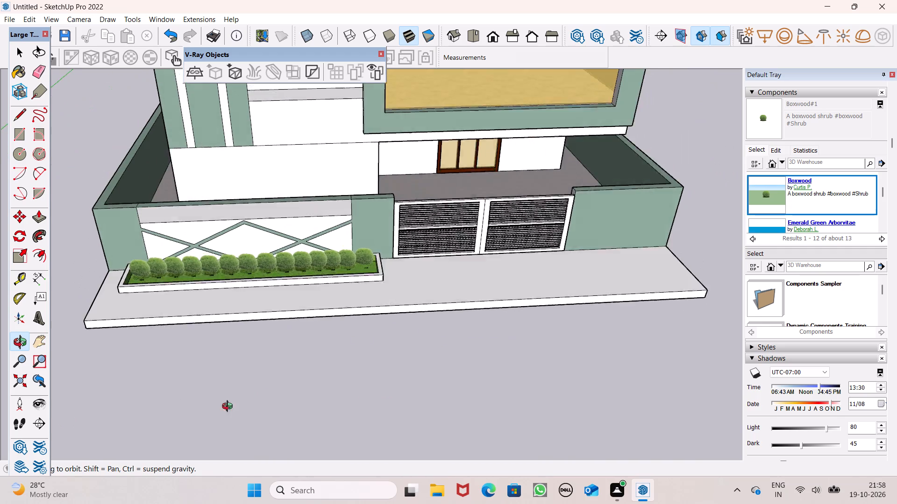
middle_click_drag(229, 407, 201, 402)
scroll(191, 379, "up", 1)
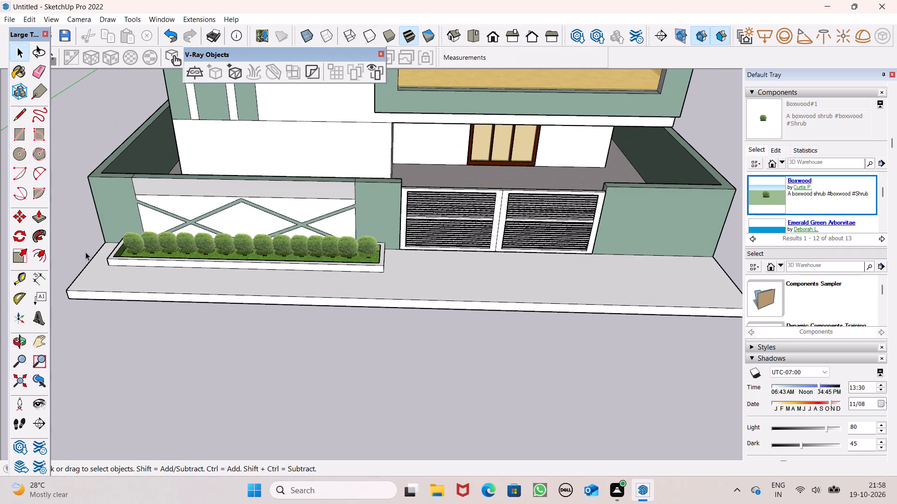
scroll(87, 252, "down", 6)
middle_click_drag(259, 255, 258, 262)
scroll(471, 204, "up", 4)
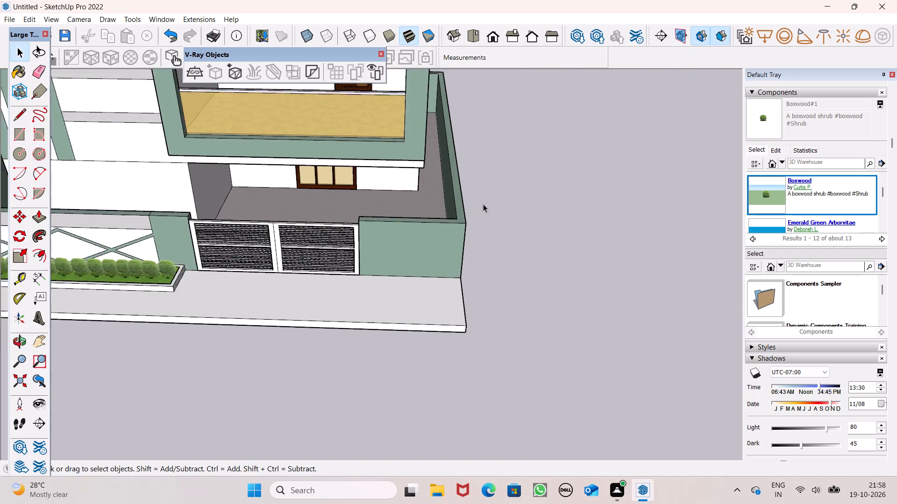
Insert the Fagus Sylvatica 'Tricolor' tree from the component results at the planter end farthest from the gate.
scroll(483, 204, "up", 2)
scroll(848, 198, "down", 1)
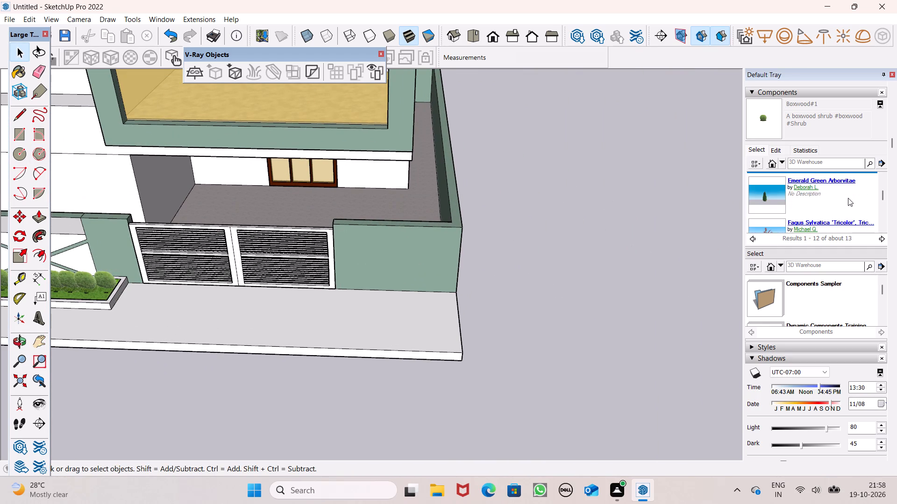
scroll(848, 198, "down", 1)
scroll(810, 203, "up", 1)
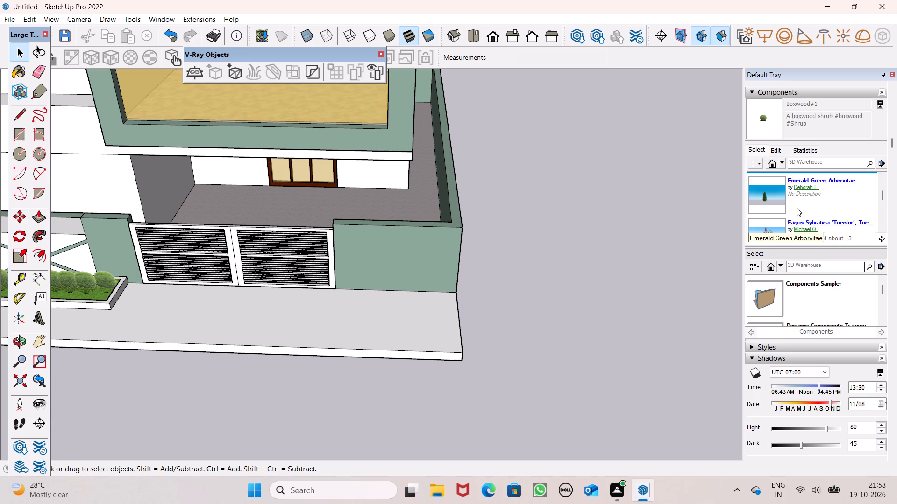
scroll(797, 208, "down", 1)
left_click(768, 200)
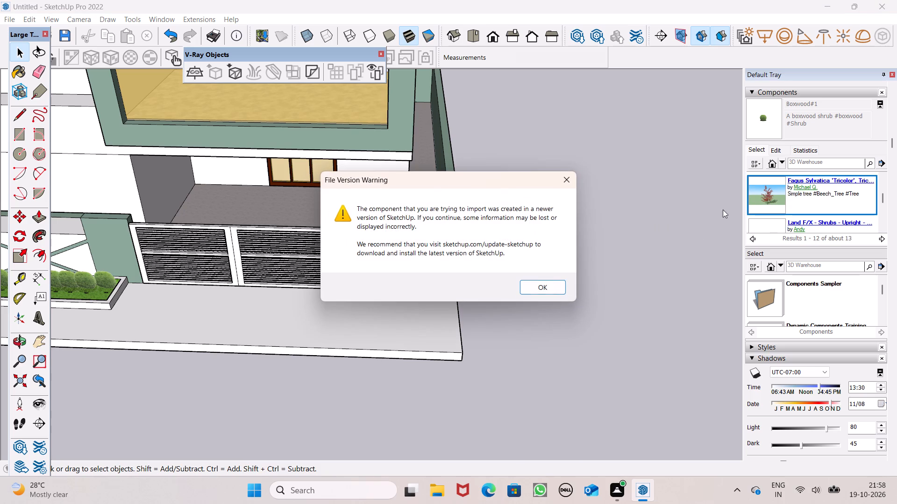
left_click(549, 282)
scroll(548, 244, "down", 4)
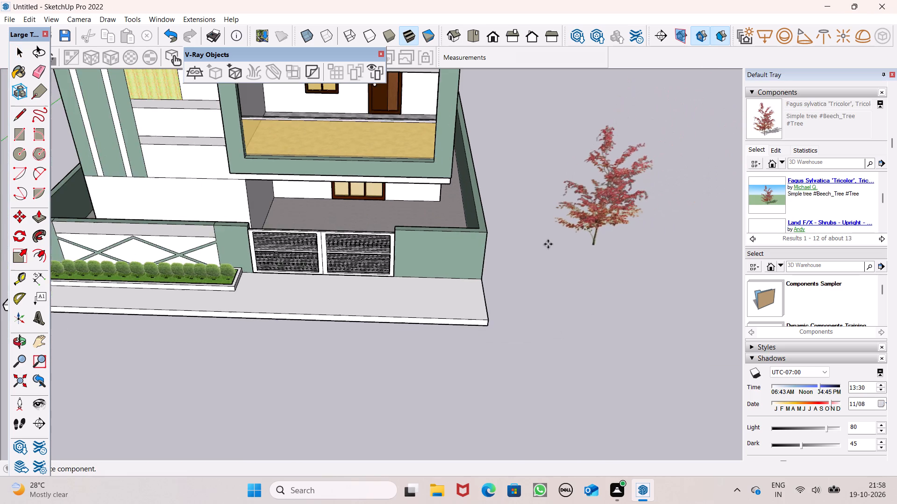
scroll(544, 238, "down", 6)
scroll(389, 279, "up", 5)
scroll(115, 257, "up", 2)
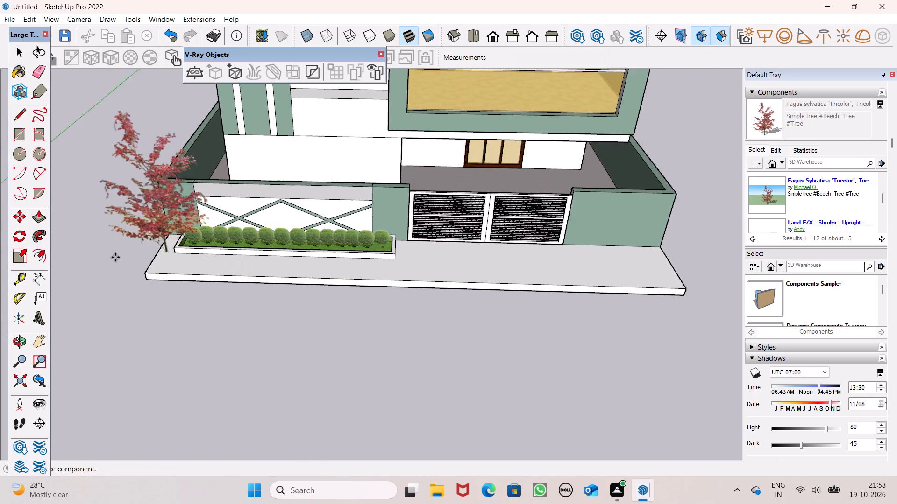
scroll(115, 257, "up", 10)
left_click(146, 263)
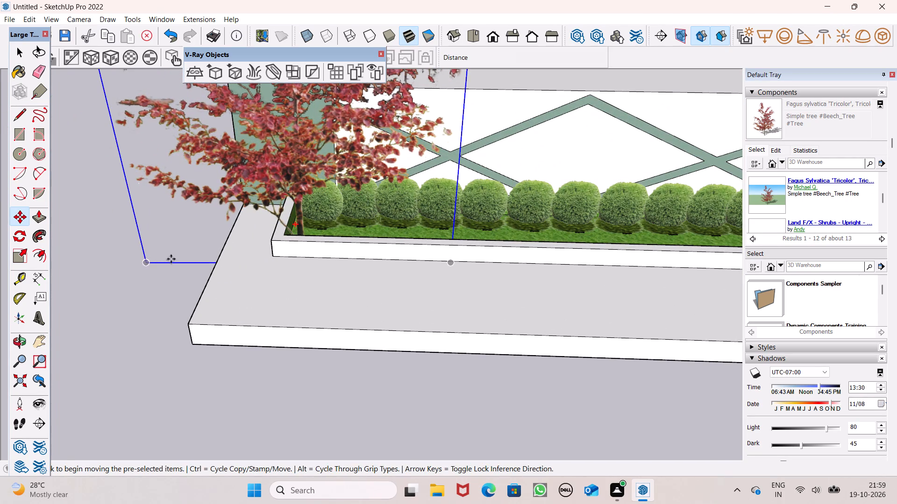
Move the red-leaved tree about 8 3/4" along the planter bed toward the gate, and deselect it.
scroll(438, 300, "up", 1)
scroll(438, 300, "down", 2)
middle_click_drag(513, 338, 410, 373)
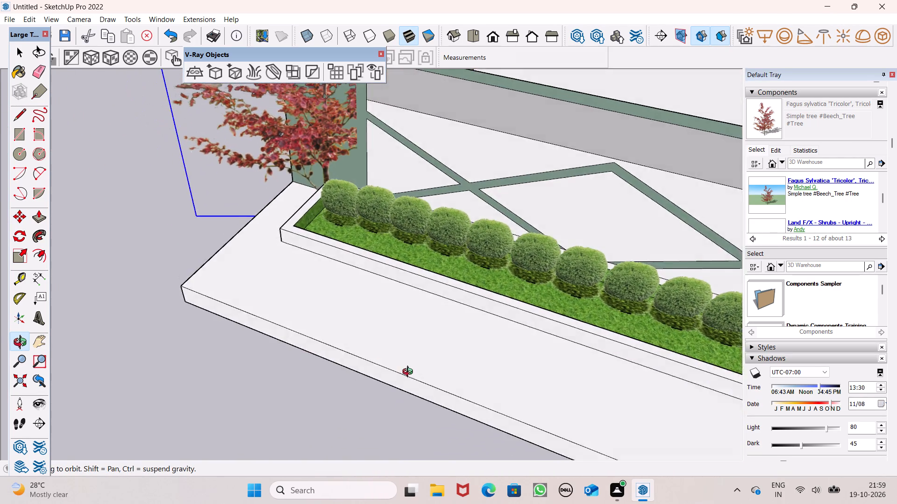
middle_click_drag(410, 373, 483, 356)
scroll(440, 253, "up", 5)
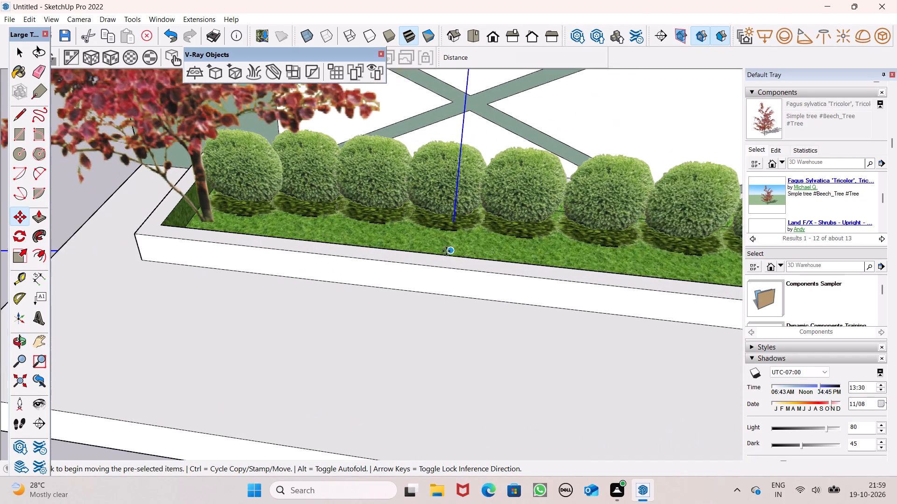
scroll(446, 251, "up", 2)
left_click_drag(189, 221, 228, 221)
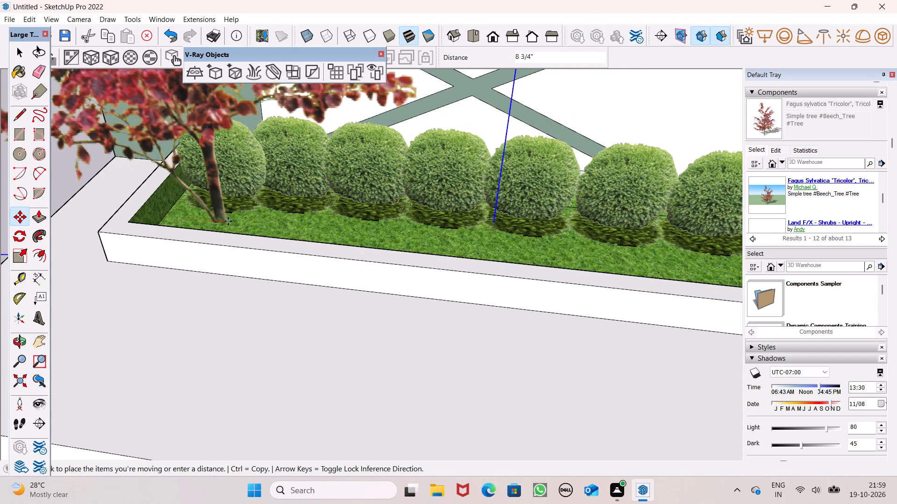
left_click_drag(228, 221, 228, 229)
scroll(212, 250, "down", 18)
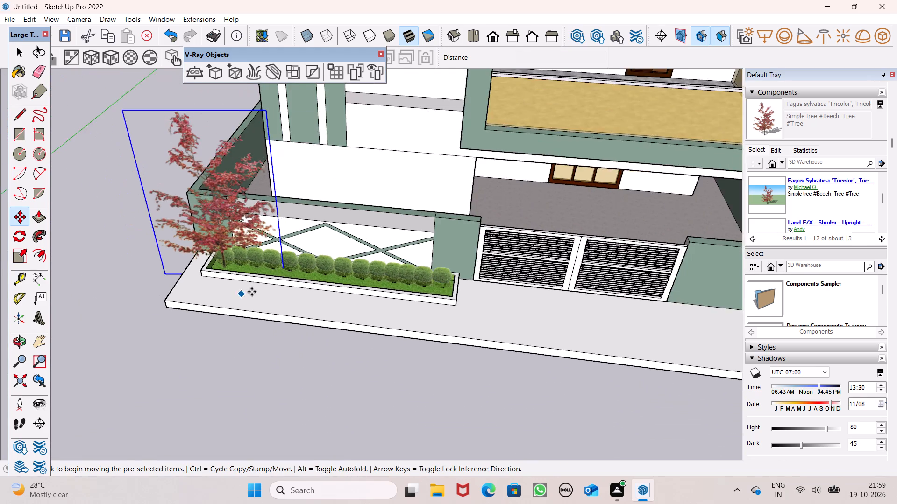
middle_click_drag(258, 283, 288, 211)
scroll(274, 139, "up", 1)
middle_click_drag(277, 187, 172, 219)
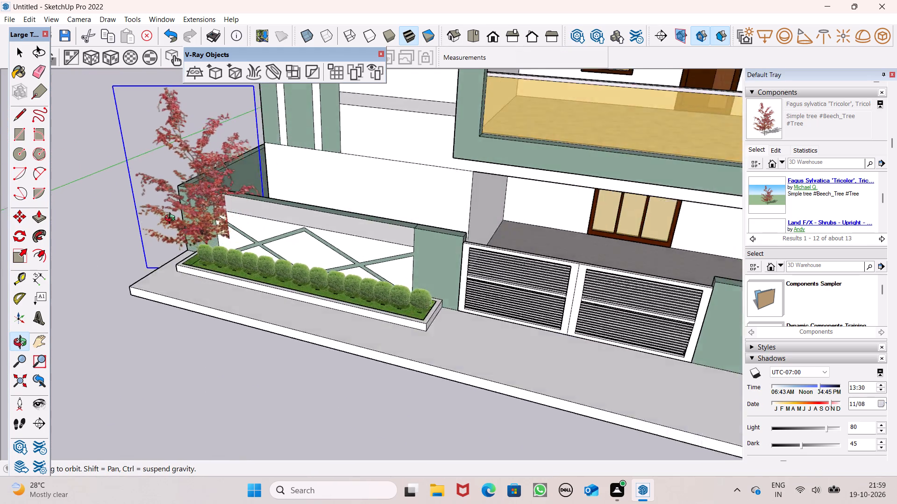
middle_click_drag(172, 219, 256, 211)
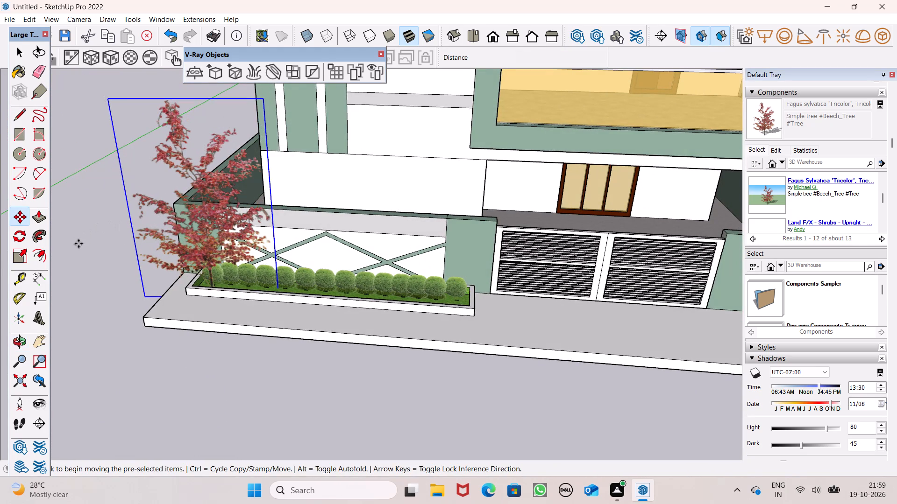
key("space")
key("space")
left_click(78, 244)
Insert the Landscape Daylily Flower Shrub from the component results on the open ground in front of the house.
scroll(92, 245, "down", 4)
middle_click_drag(207, 273, 215, 254)
scroll(235, 245, "down", 5)
scroll(459, 223, "up", 4)
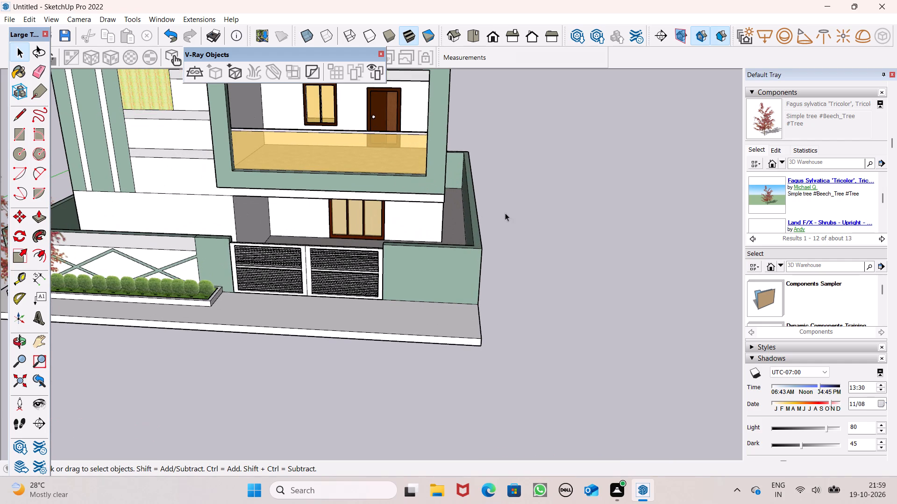
scroll(798, 220, "down", 3)
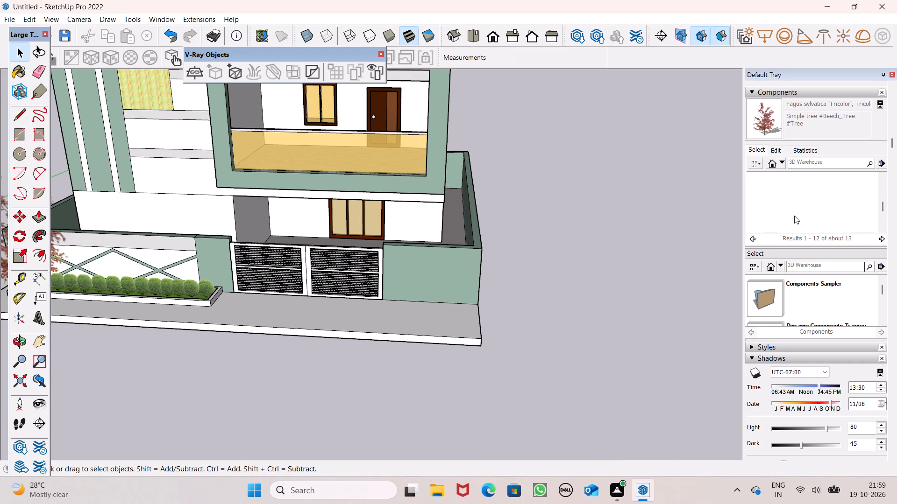
scroll(793, 213, "up", 1)
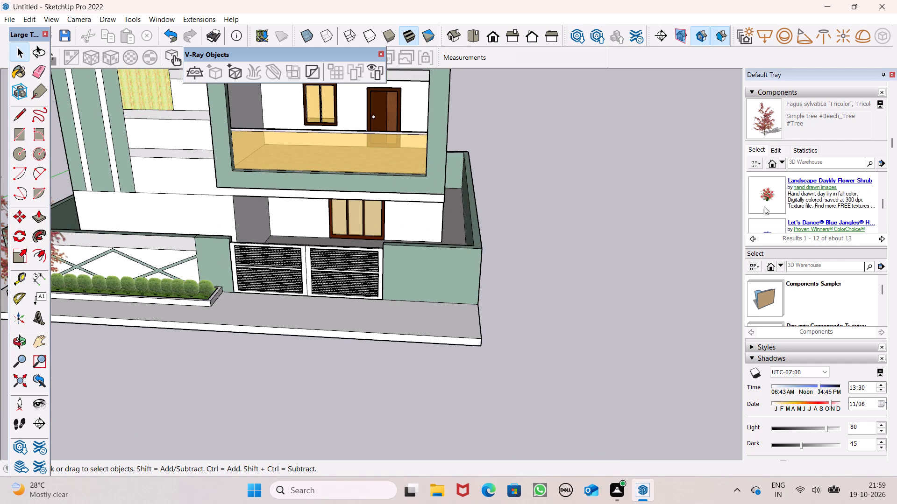
left_click(766, 201)
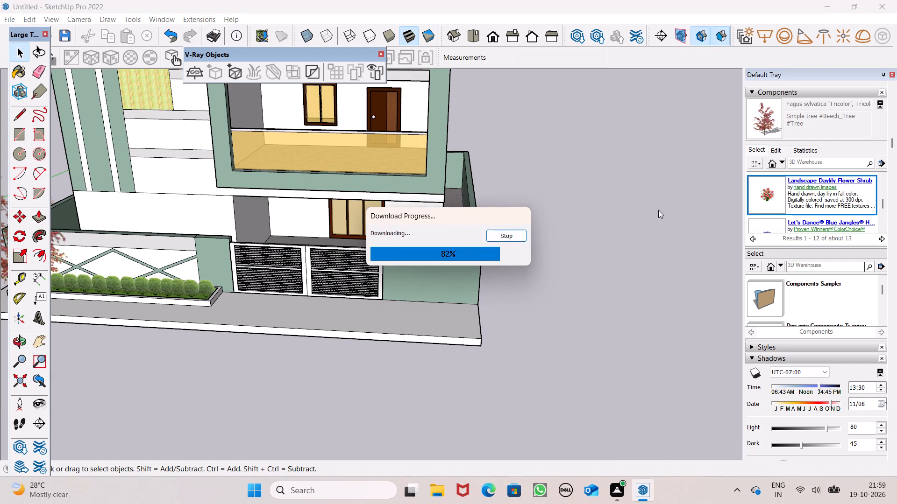
left_click(543, 292)
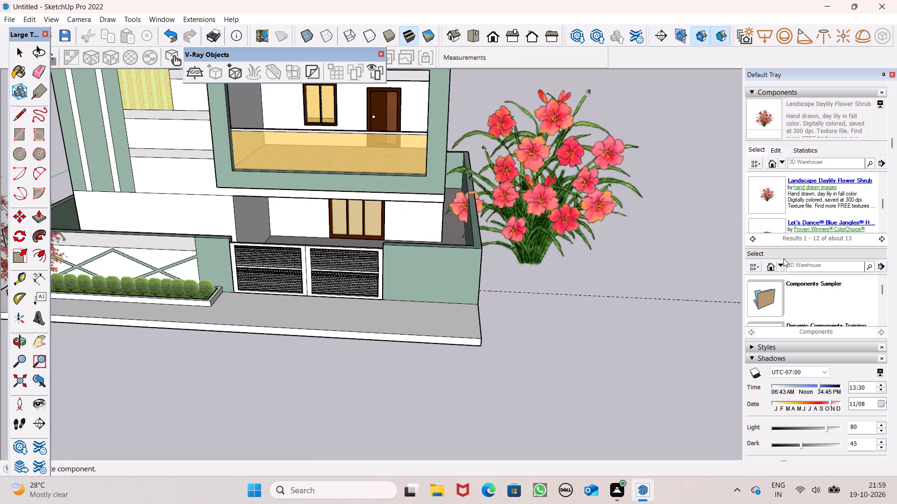
scroll(678, 250, "down", 6)
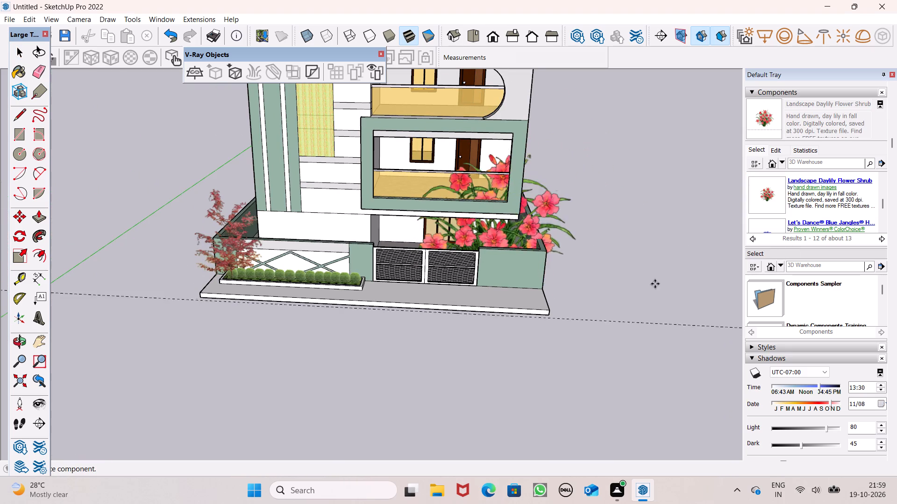
scroll(654, 283, "down", 6)
left_click(558, 349)
key("space")
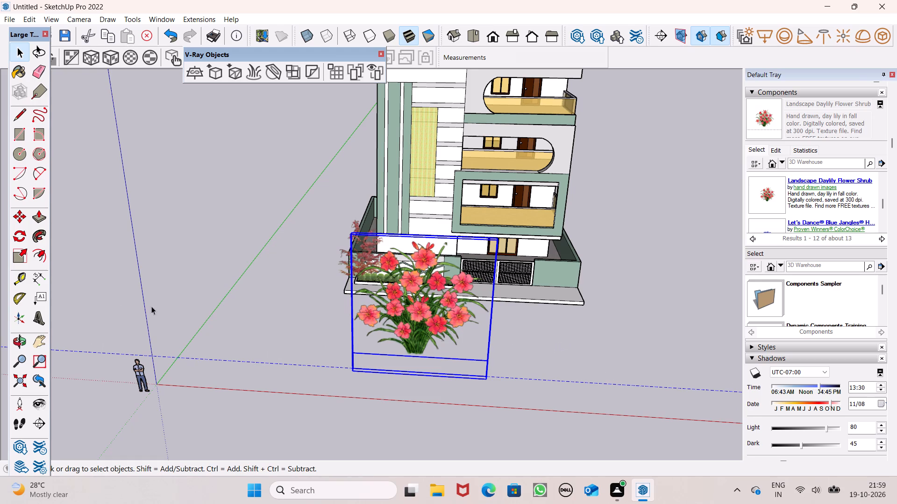
Scale the daylily shrub to about 0.66 along the red axis, reduce its height, and deselect it.
double_click(28, 258)
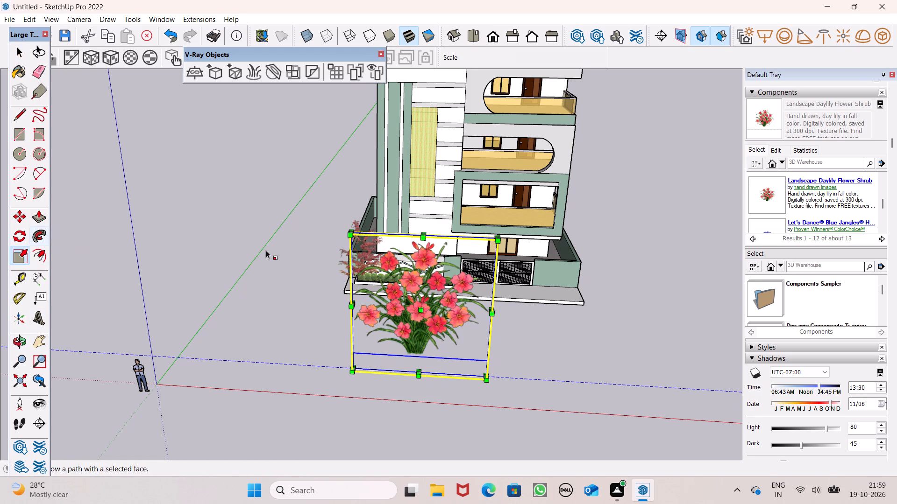
middle_click_drag(360, 322, 282, 336)
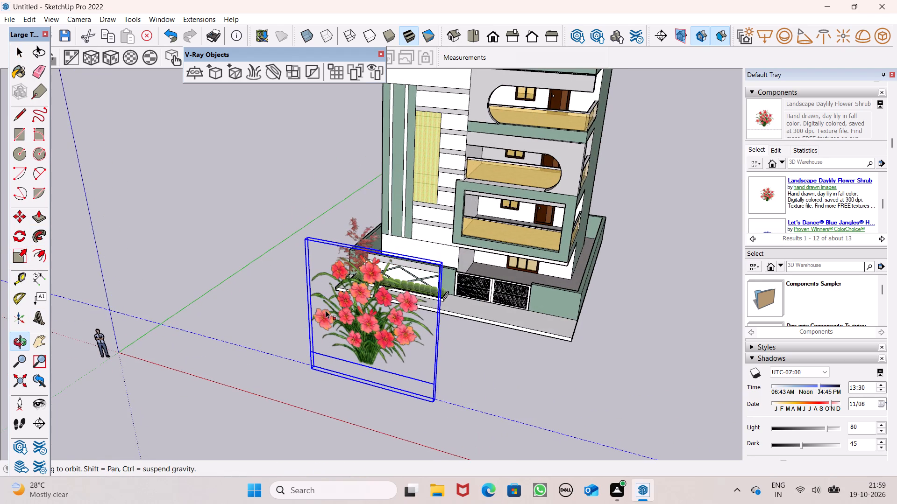
scroll(311, 307, "up", 8)
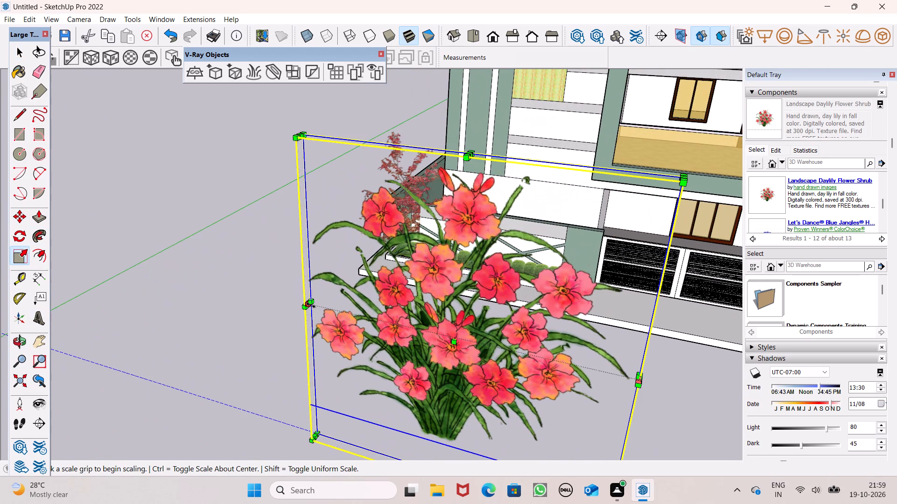
left_click_drag(311, 305, 400, 355)
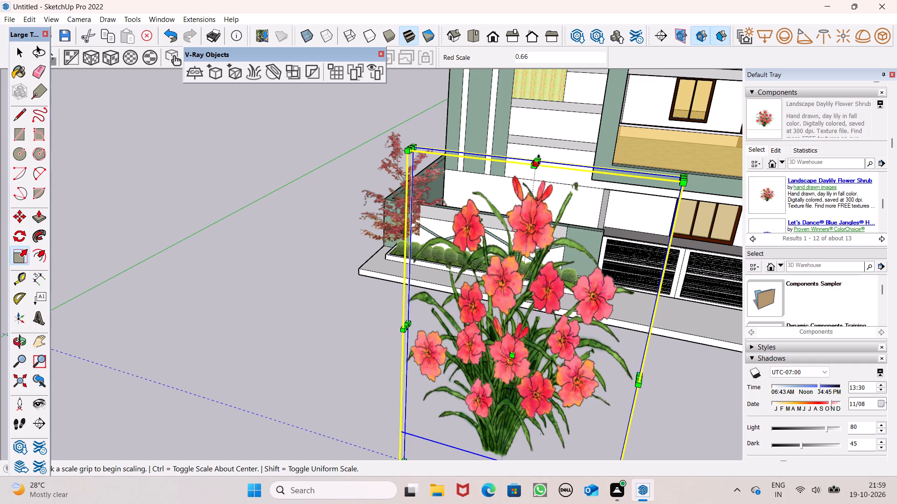
left_click_drag(539, 157, 540, 203)
key("space")
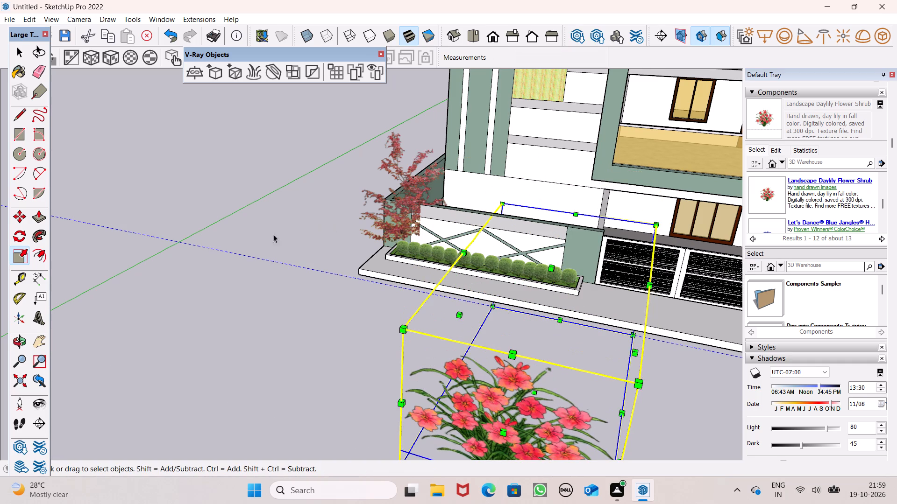
left_click(244, 267)
Scale the daylily shrub again to about 0.57 in height and about 0.64 along the red axis.
scroll(256, 240, "down", 4)
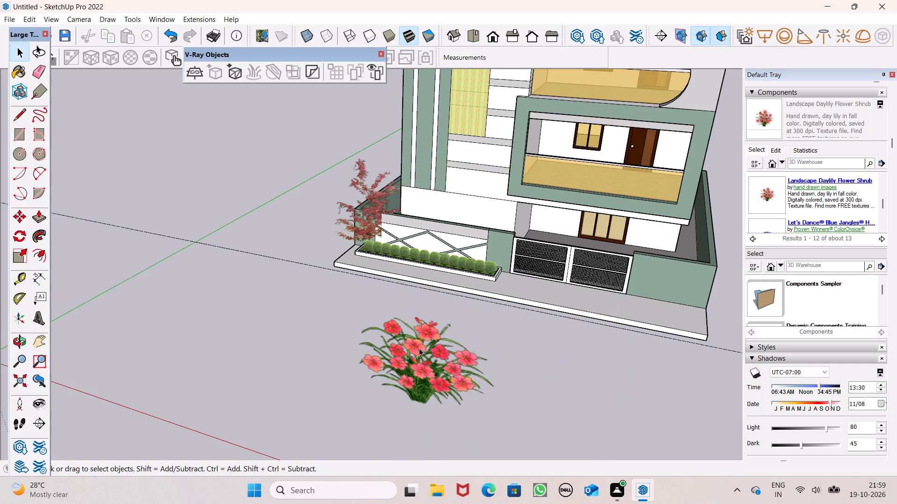
scroll(419, 348, "up", 7)
left_click(417, 345)
middle_click_drag(417, 343, 490, 288)
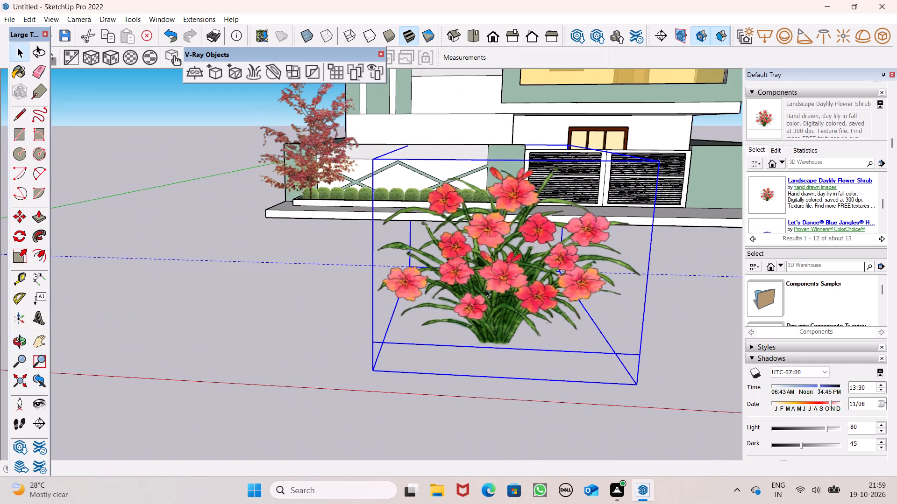
left_click(16, 257)
middle_click_drag(449, 258, 438, 291)
scroll(437, 291, "up", 1)
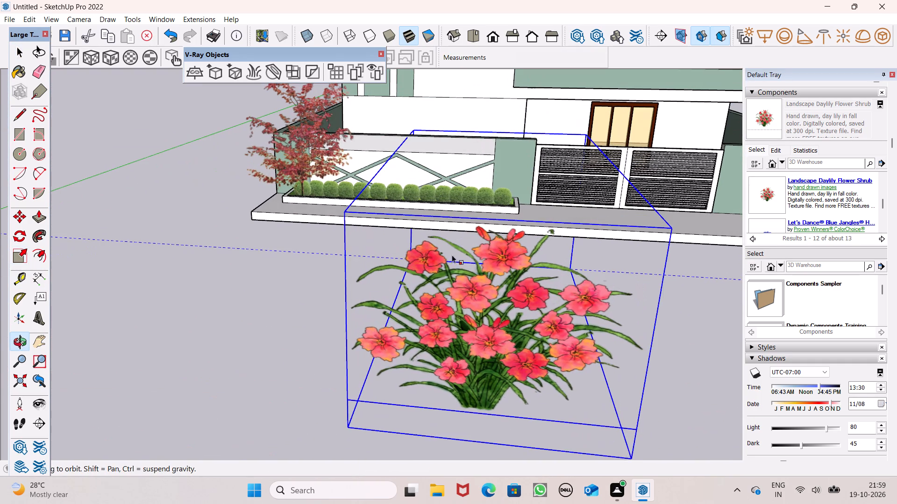
left_click_drag(498, 163, 497, 210)
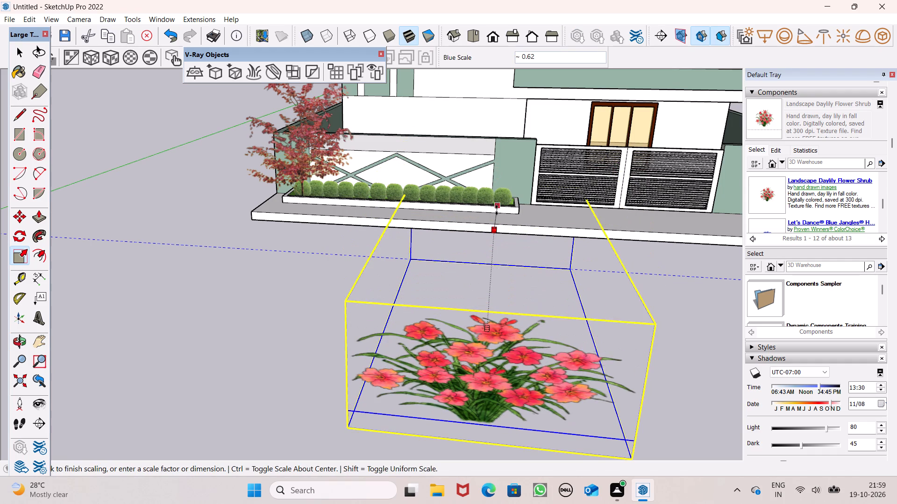
left_click_drag(497, 210, 497, 210)
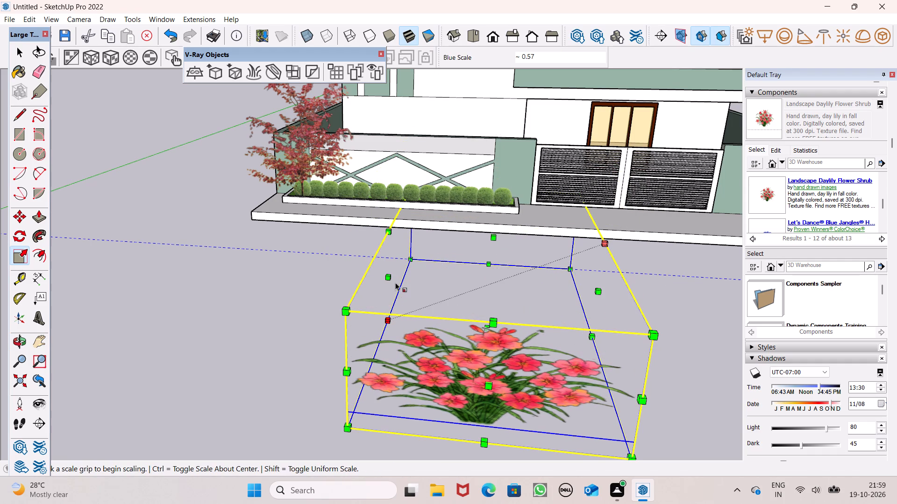
left_click_drag(389, 280, 458, 308)
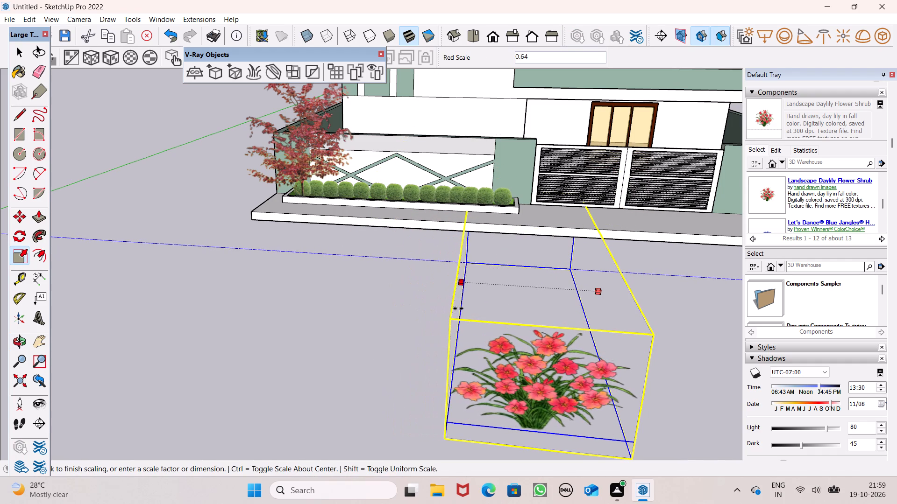
left_click_drag(458, 308, 459, 309)
left_click(459, 309)
key("space")
left_click(413, 295)
Move the daylily shrub about 24' 10 1/2" by its bottom corner onto the outer edge of the front slab beside the planter.
scroll(443, 292, "down", 3)
left_click(542, 362)
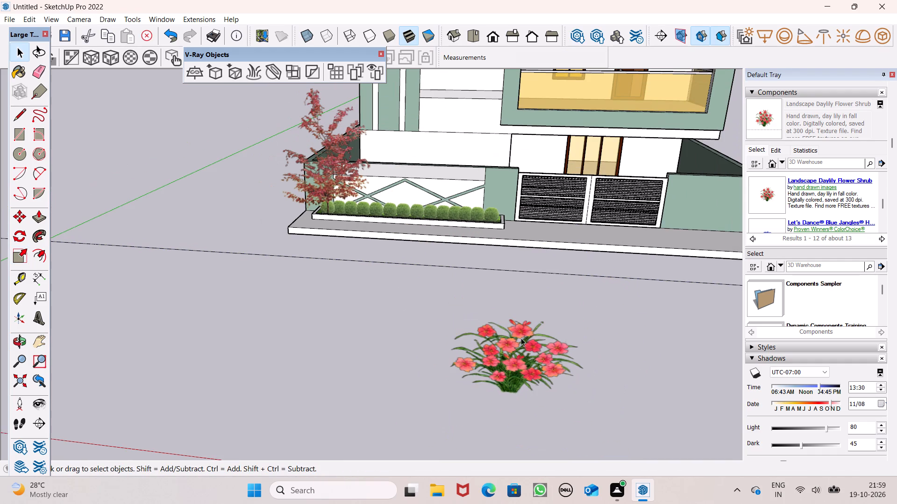
key("n")
left_click_drag(437, 381, 432, 396)
left_click(493, 370)
key("m")
key("Return")
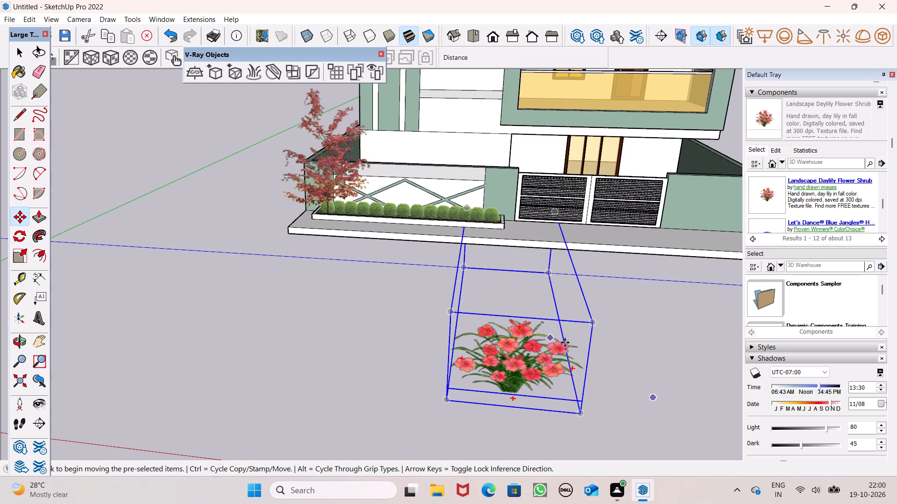
left_click_drag(584, 416, 559, 342)
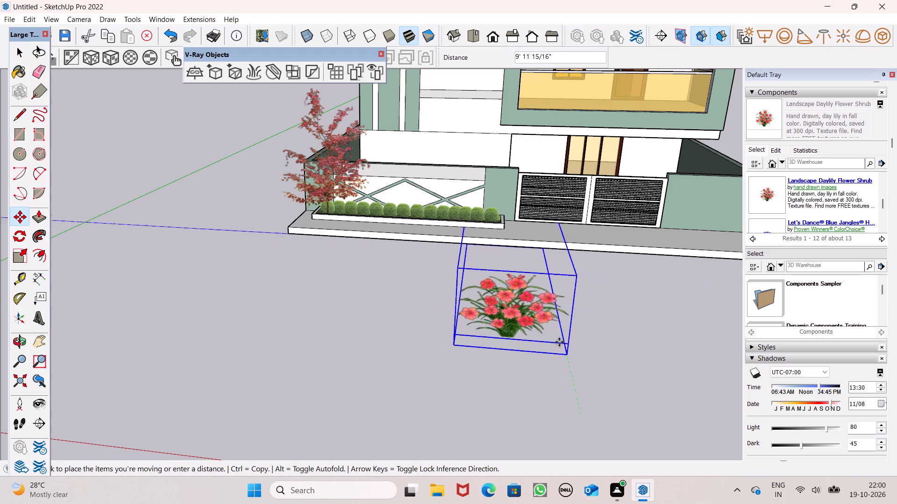
left_click_drag(559, 342, 432, 235)
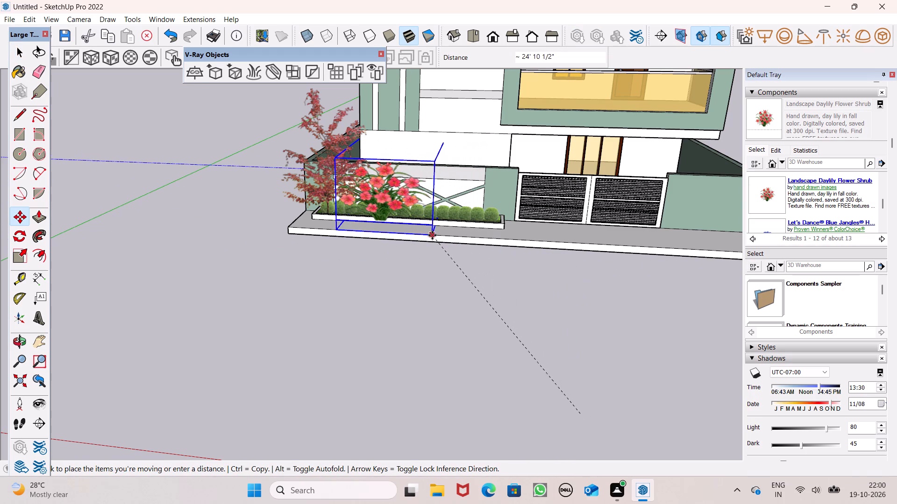
left_click_drag(432, 235, 432, 236)
middle_click_drag(445, 246, 196, 286)
scroll(197, 289, "up", 1)
scroll(352, 229, "up", 6)
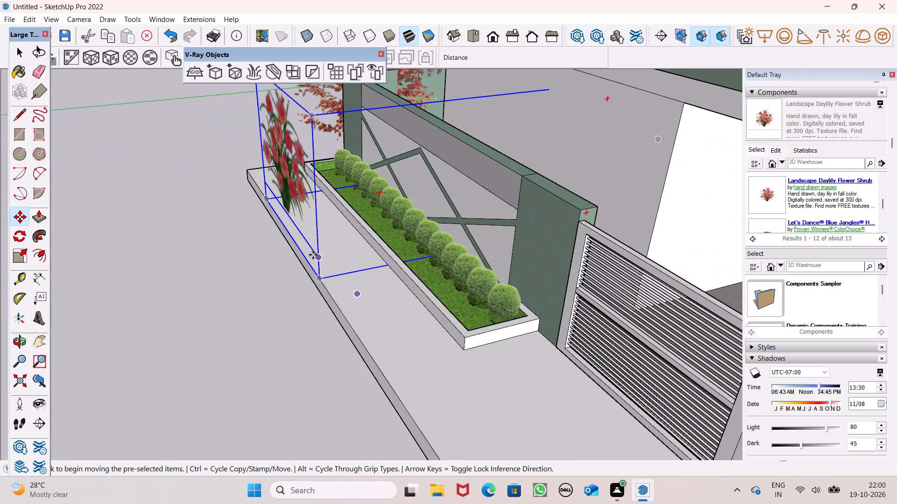
Delete the daylily shrub from the front slab's edge beside the planter.
key("Delete")
Insert the Pieris japonica 'Bonfire' shrub from the component results onto the planter's outer rim.
scroll(306, 251, "down", 5)
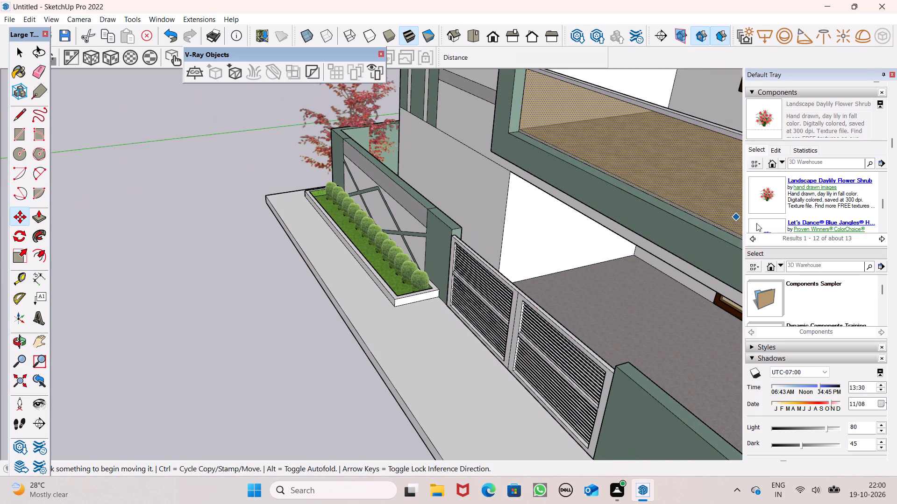
scroll(776, 227, "down", 3)
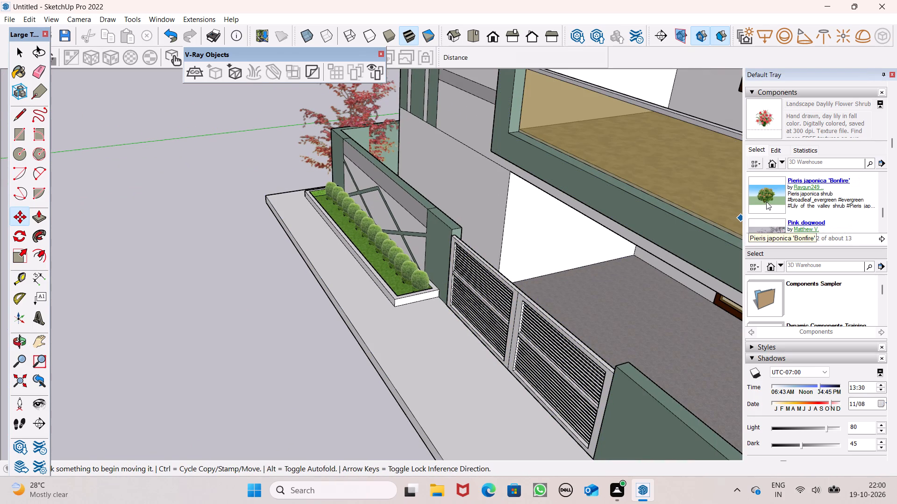
left_click(767, 200)
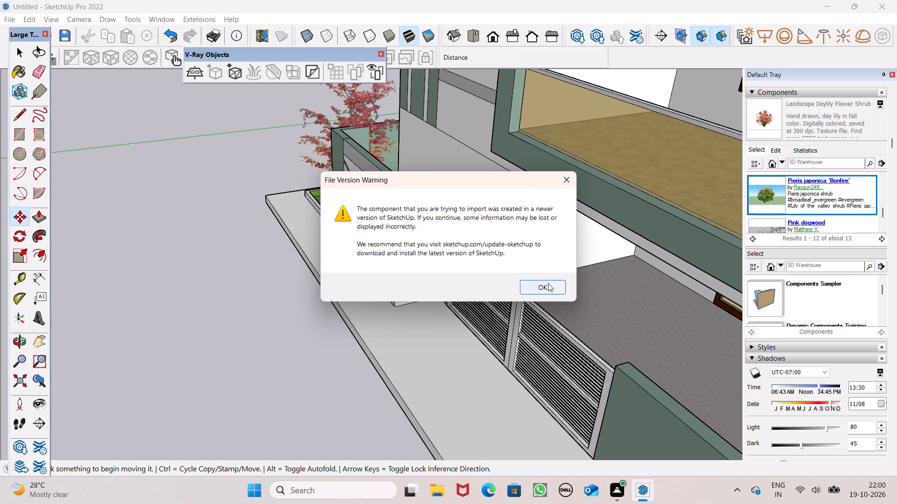
left_click(548, 283)
scroll(357, 271, "up", 7)
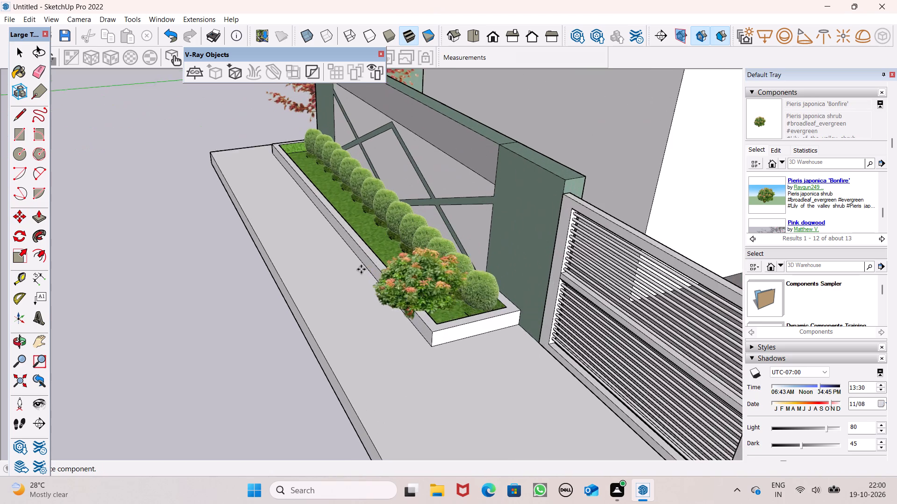
scroll(382, 270, "up", 5)
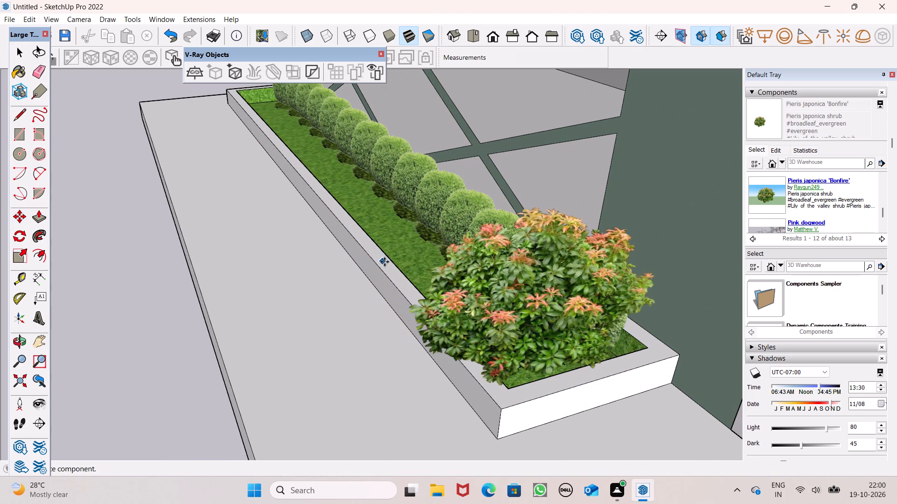
left_click(384, 262)
Move the Pieris shrub by its bottom corner, lowering it and shifting it towards the planter's gate-side end.
scroll(475, 309, "up", 1)
middle_click_drag(475, 309, 433, 220)
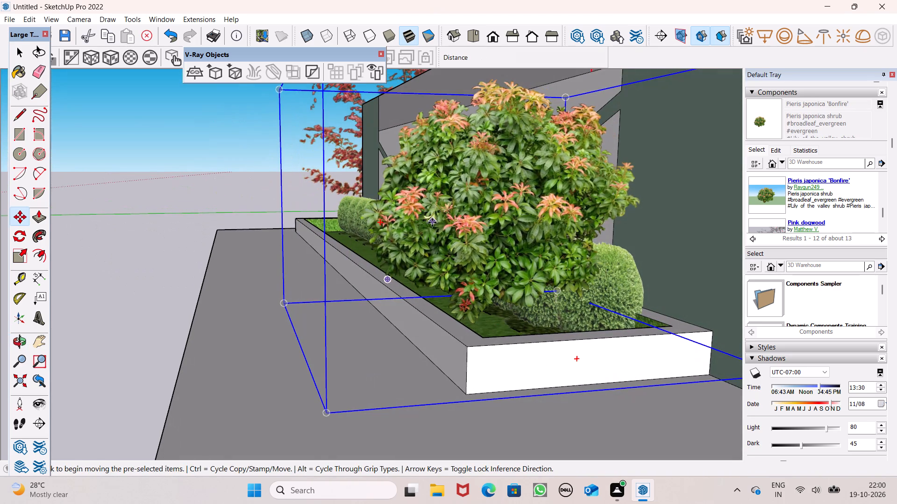
key("m")
key("Return")
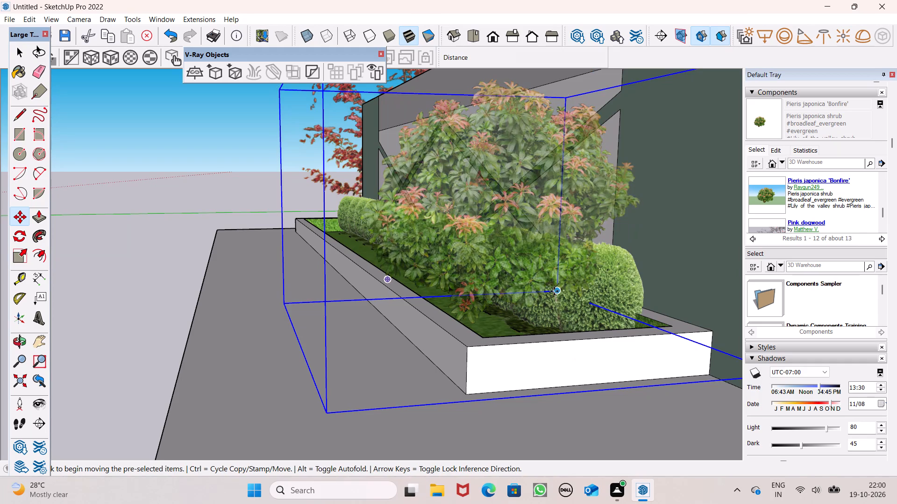
left_click_drag(554, 291, 554, 311)
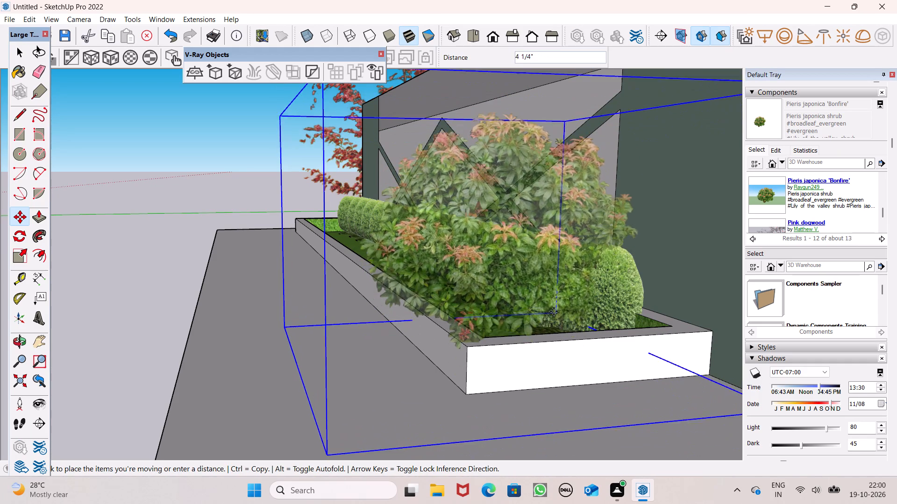
left_click_drag(554, 311, 583, 298)
Move the Pieris shrub about 4' 9" back from the gate side to above the end of the grass planter.
middle_click_drag(532, 326, 712, 361)
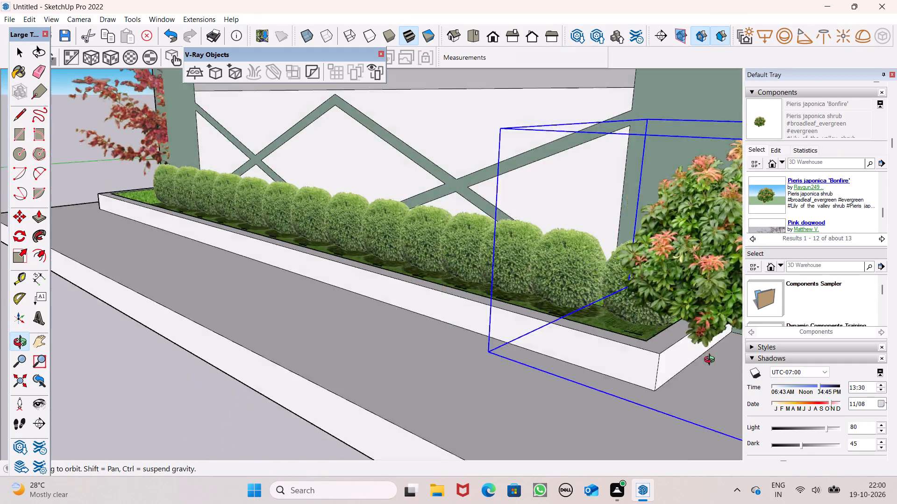
middle_click_drag(712, 361, 768, 351)
scroll(766, 355, "up", 1)
scroll(473, 301, "down", 5)
middle_click_drag(463, 327, 771, 335)
scroll(562, 228, "up", 7)
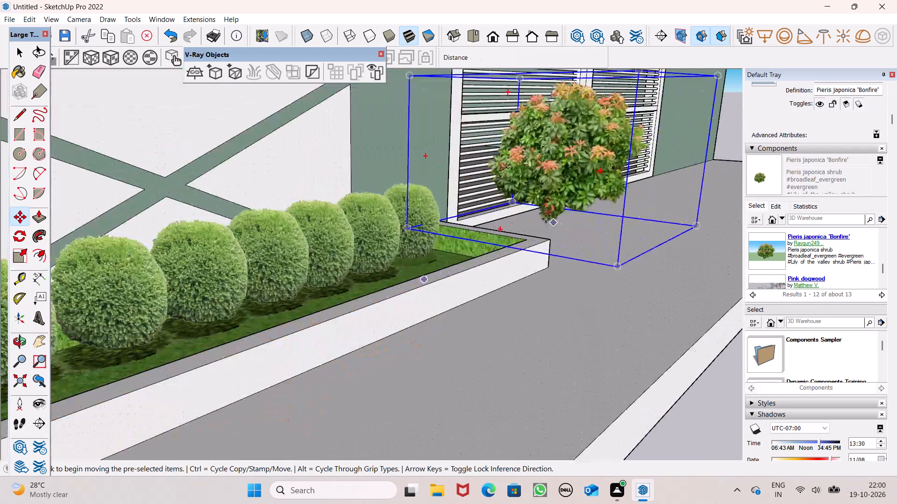
left_click_drag(477, 240, 380, 292)
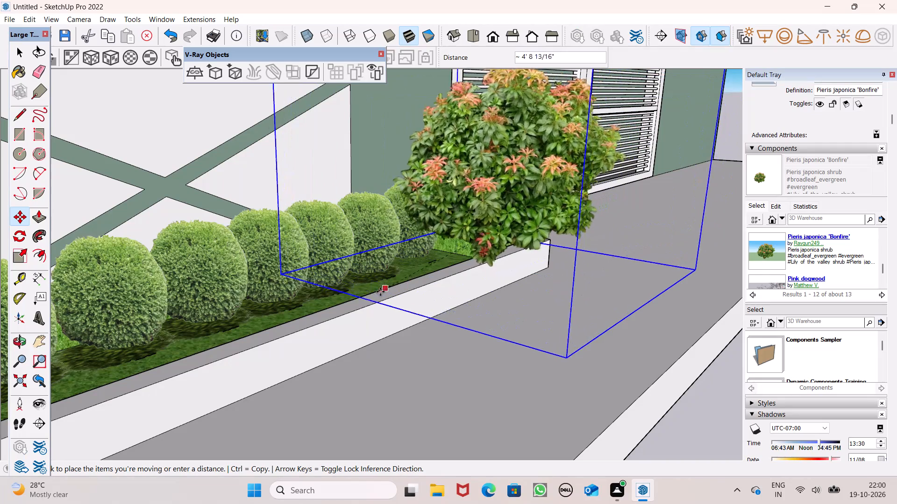
left_click_drag(380, 292, 348, 288)
Move the Pieris shrub by its rear bottom corner about 2' 1 11/16" towards the planter's gate-side end.
middle_click_drag(482, 264, 383, 279)
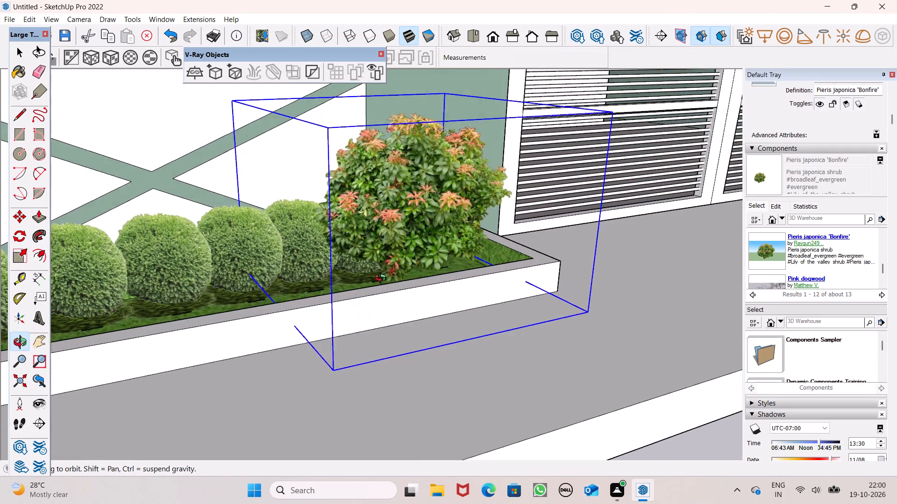
middle_click_drag(383, 279, 335, 259)
scroll(382, 206, "up", 6)
scroll(448, 217, "down", 4)
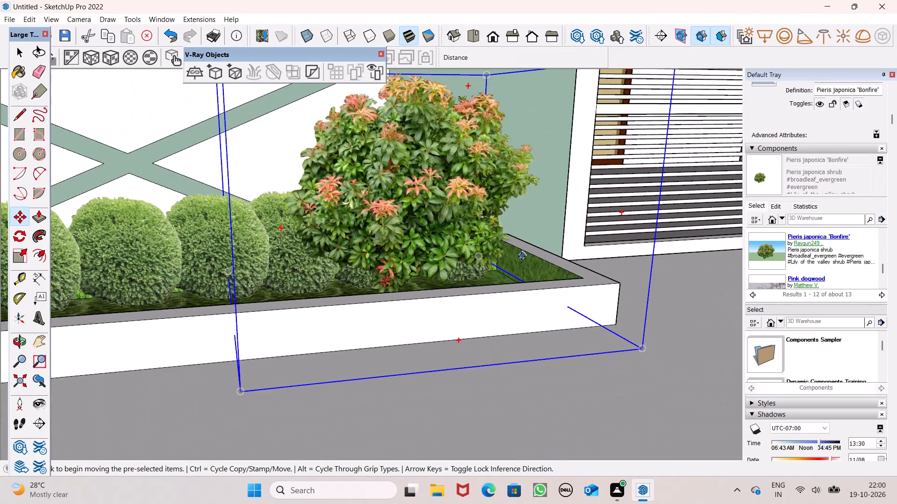
middle_click_drag(519, 259, 259, 289)
left_click_drag(280, 239, 283, 257)
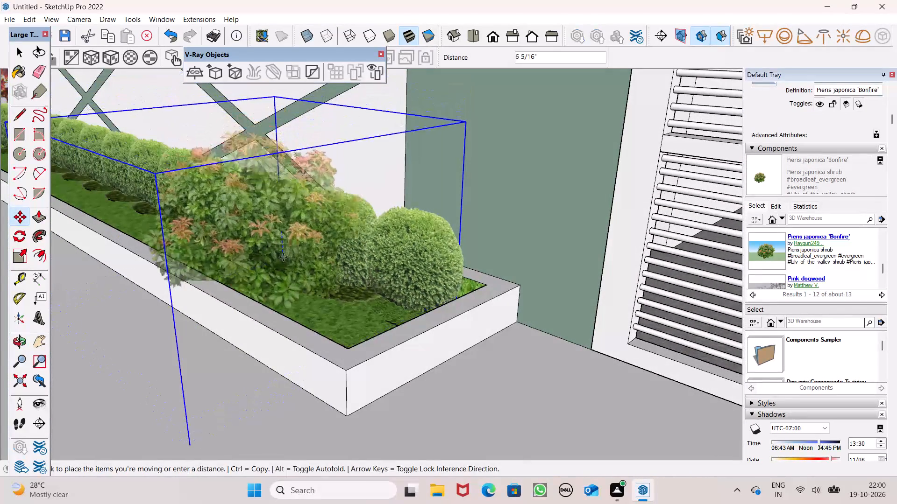
left_click_drag(283, 257, 320, 266)
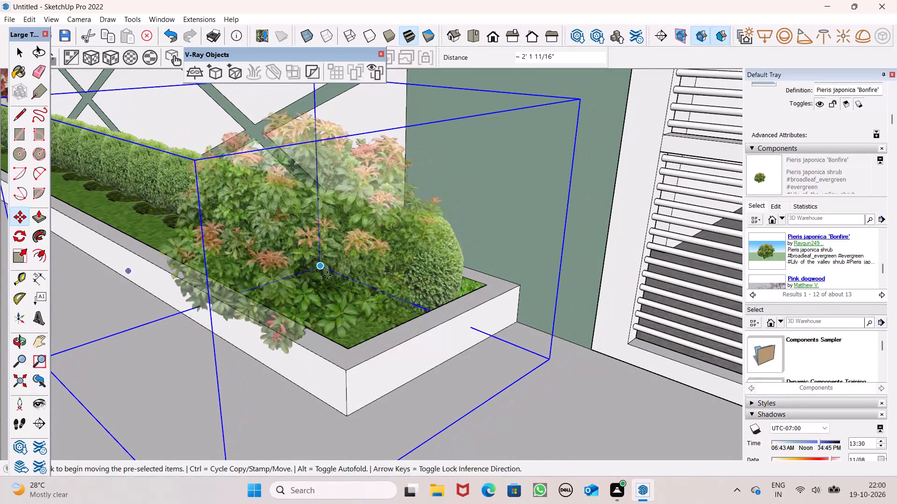
Move the Pieris shrub 2' 6 7/8" off the planter's outer rim and over the grass beside the last boxwoods.
scroll(338, 284, "up", 1)
middle_click_drag(339, 285, 590, 281)
middle_click_drag(483, 266, 738, 269)
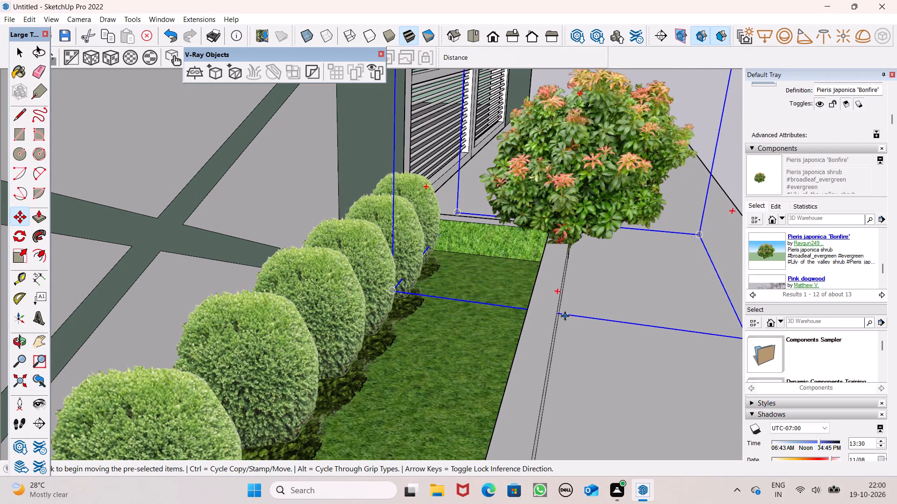
left_click_drag(565, 315, 442, 374)
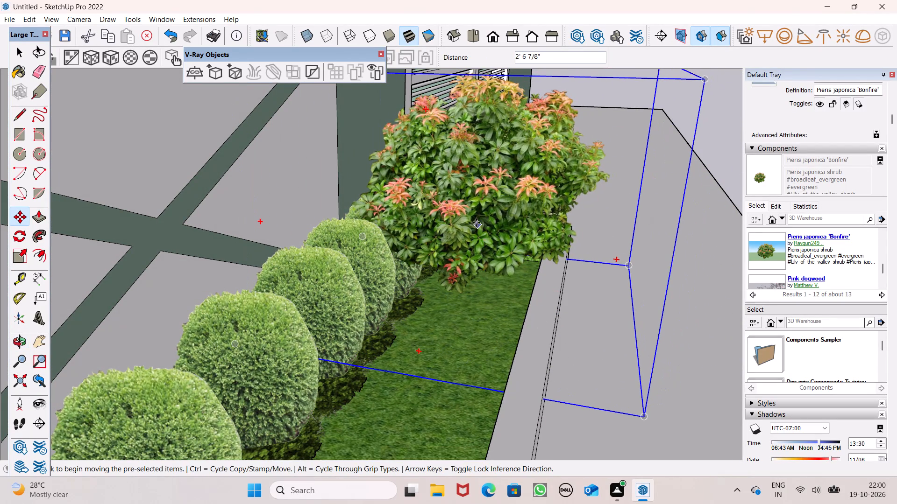
Shift the Pieris shrub 4" and lower it about 7" so its base sits in the planter's grass.
scroll(487, 174, "down", 3)
left_click_drag(496, 152, 508, 203)
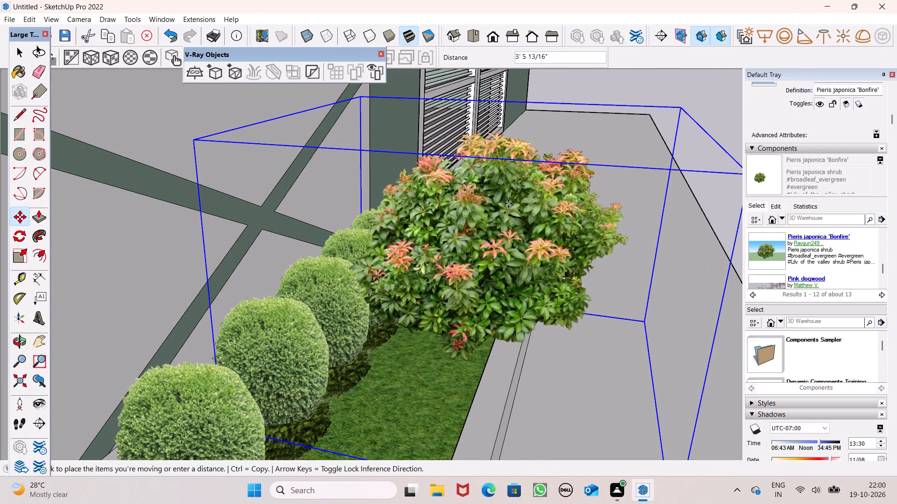
left_click_drag(508, 203, 501, 171)
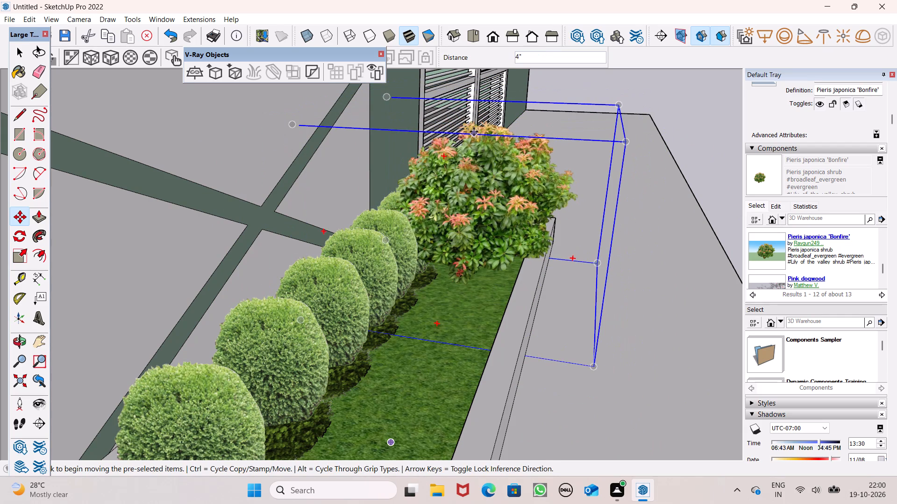
left_click_drag(476, 128, 477, 165)
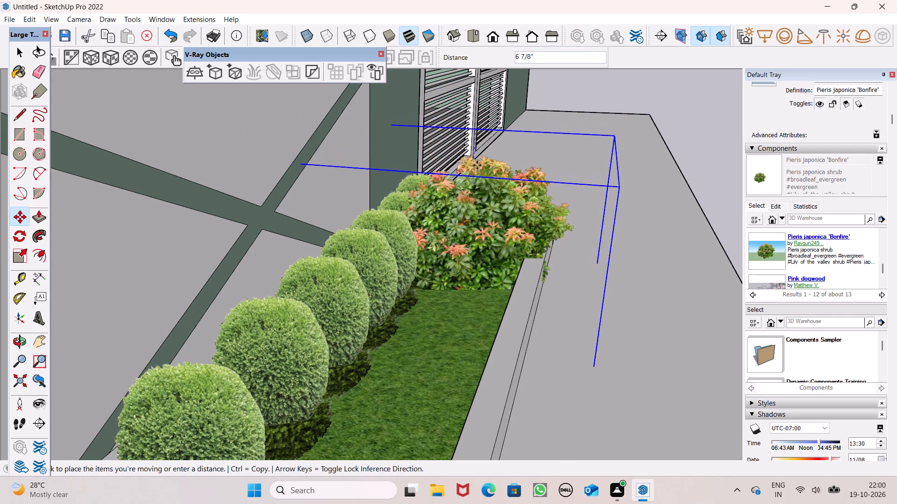
left_click_drag(477, 165, 478, 167)
Deselect the Pieris shrub and examine its placement among the boxwoods from several angles around the house frontage.
scroll(534, 152, "down", 4)
middle_click_drag(542, 189, 513, 165)
scroll(487, 258, "down", 4)
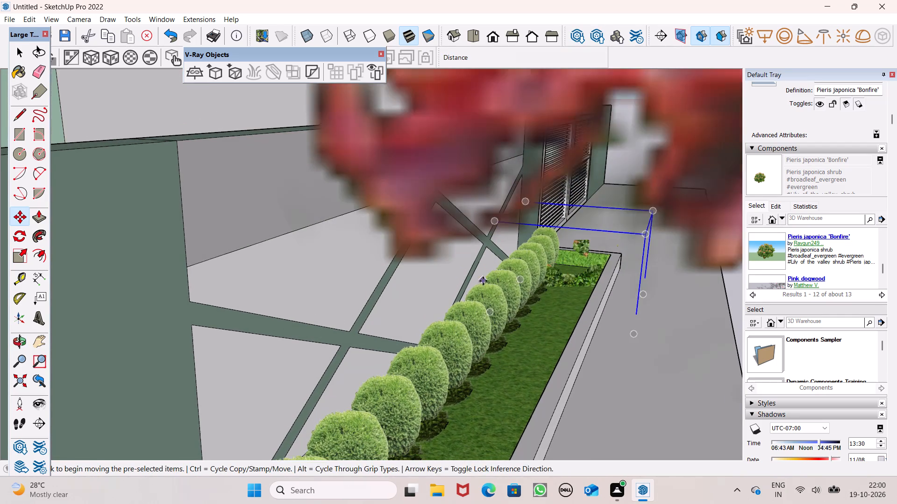
scroll(483, 281, "down", 4)
middle_click_drag(598, 345, 460, 268)
scroll(398, 266, "down", 4)
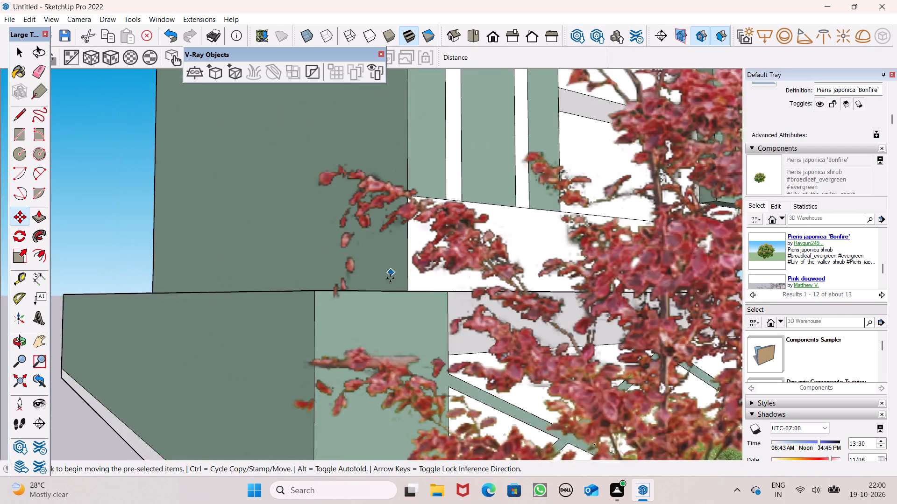
scroll(390, 278, "down", 7)
scroll(349, 266, "down", 4)
middle_click_drag(464, 321, 426, 339)
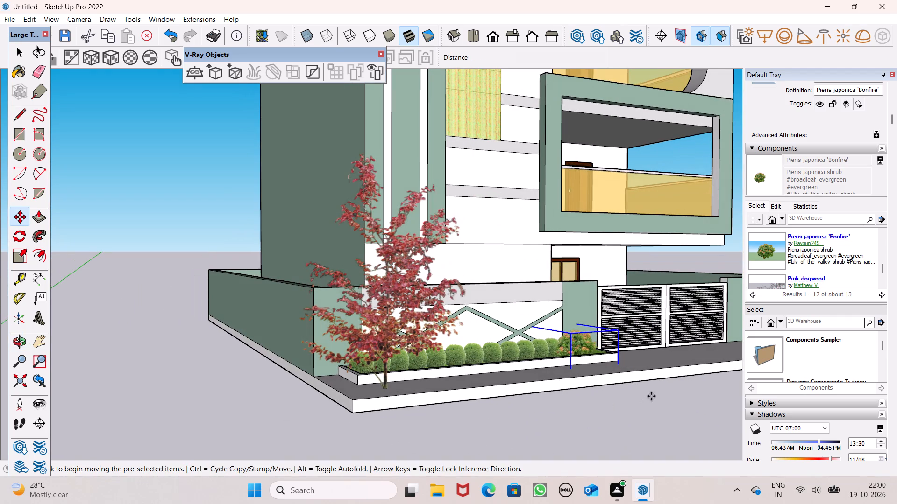
key("space")
left_click(640, 397)
scroll(589, 364, "up", 3)
scroll(554, 334, "down", 2)
middle_click_drag(560, 353, 532, 393)
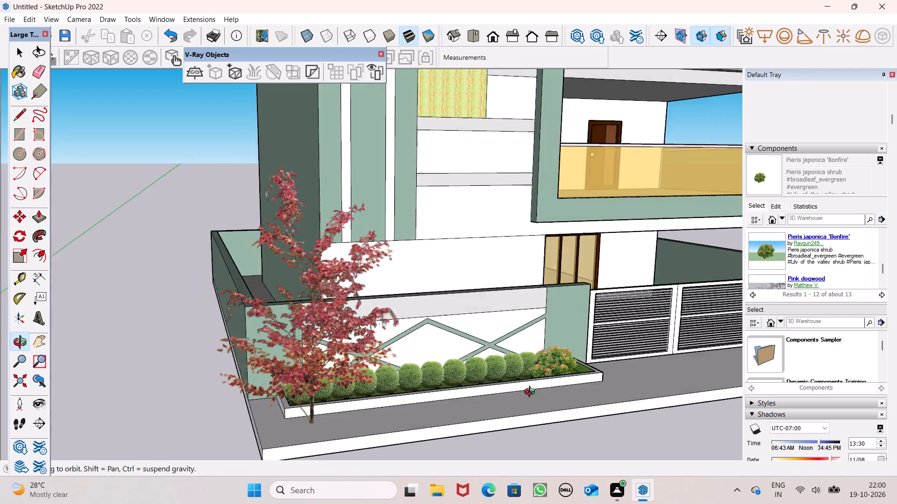
middle_click_drag(532, 393, 477, 406)
scroll(552, 349, "down", 3)
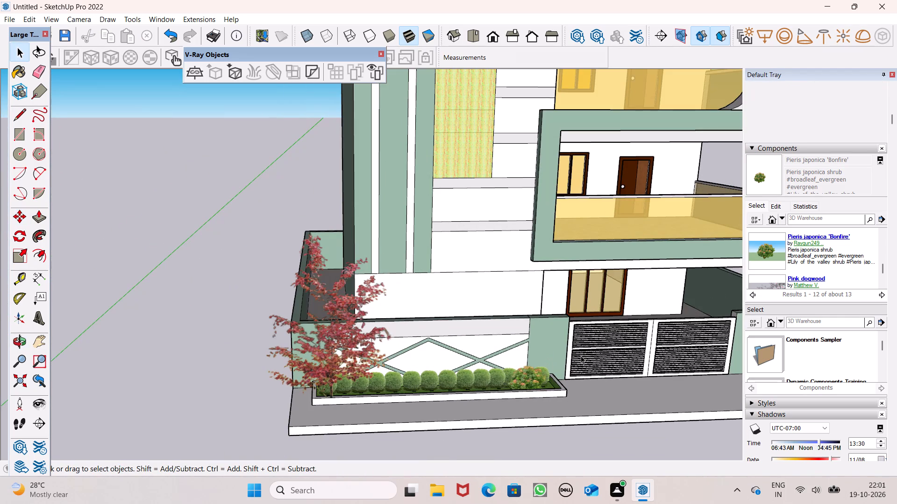
scroll(481, 314, "down", 2)
middle_click_drag(510, 378, 418, 424)
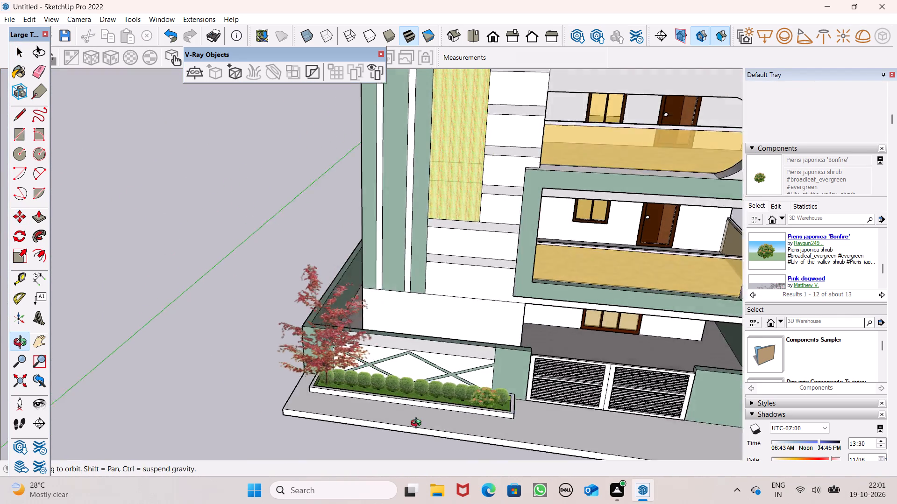
scroll(418, 424, "up", 1)
middle_click_drag(418, 424, 409, 424)
scroll(473, 403, "up", 9)
scroll(573, 315, "down", 4)
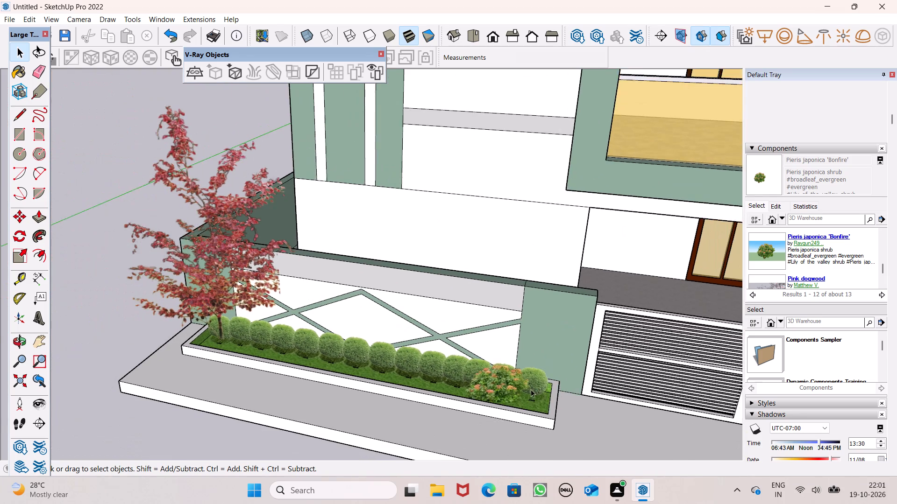
middle_click_drag(529, 392, 764, 400)
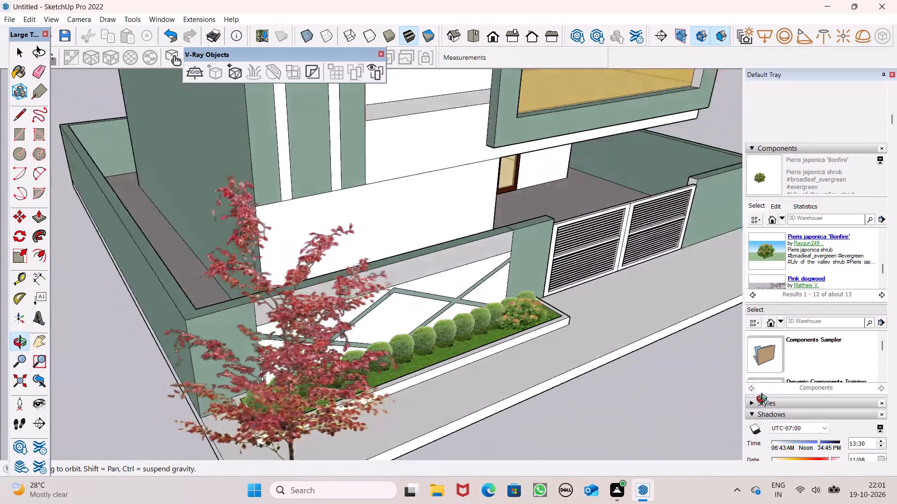
middle_click_drag(764, 400, 501, 337)
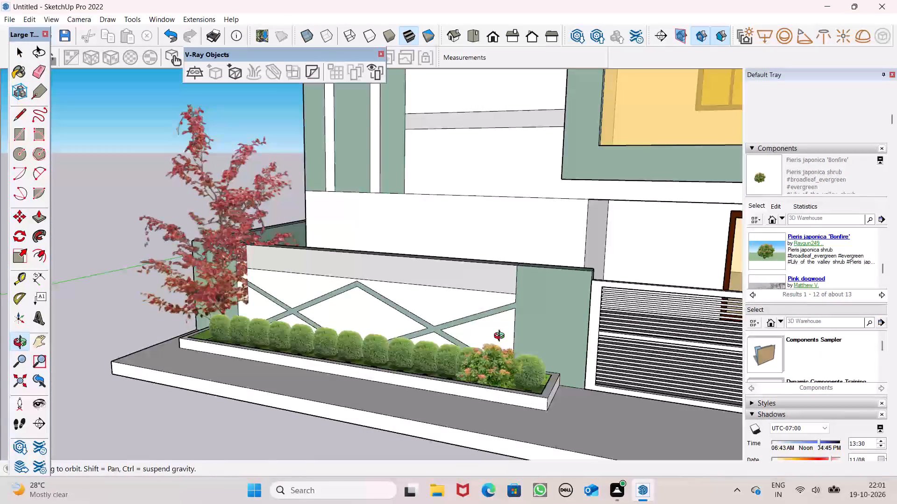
middle_click_drag(501, 337, 503, 337)
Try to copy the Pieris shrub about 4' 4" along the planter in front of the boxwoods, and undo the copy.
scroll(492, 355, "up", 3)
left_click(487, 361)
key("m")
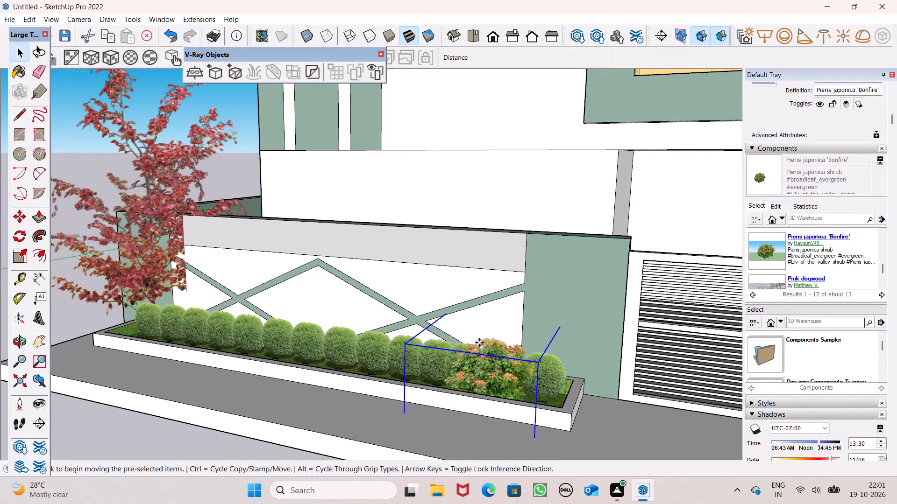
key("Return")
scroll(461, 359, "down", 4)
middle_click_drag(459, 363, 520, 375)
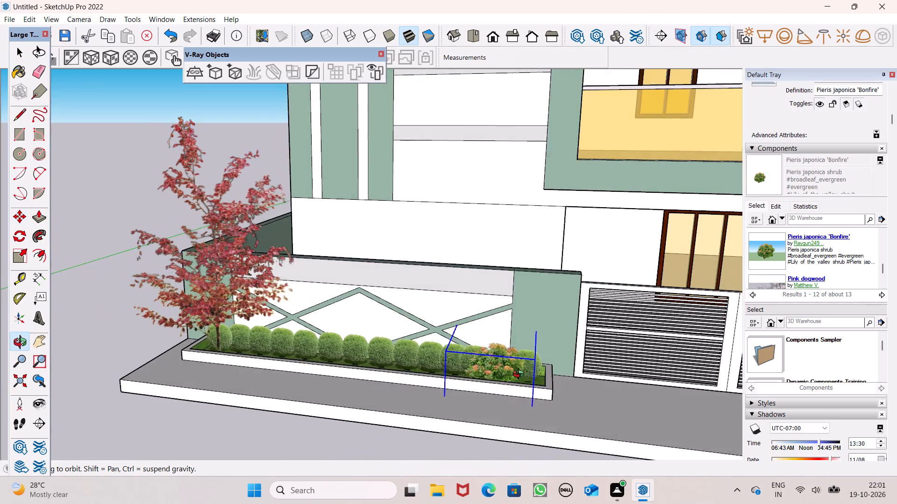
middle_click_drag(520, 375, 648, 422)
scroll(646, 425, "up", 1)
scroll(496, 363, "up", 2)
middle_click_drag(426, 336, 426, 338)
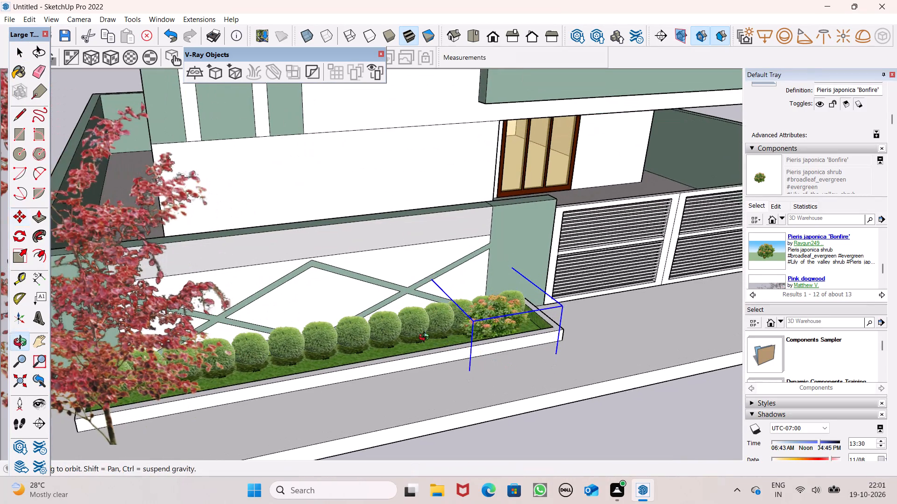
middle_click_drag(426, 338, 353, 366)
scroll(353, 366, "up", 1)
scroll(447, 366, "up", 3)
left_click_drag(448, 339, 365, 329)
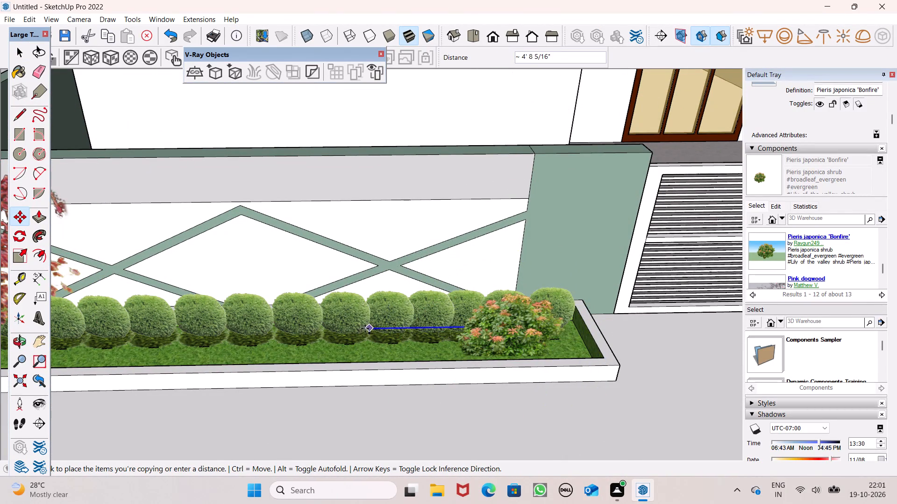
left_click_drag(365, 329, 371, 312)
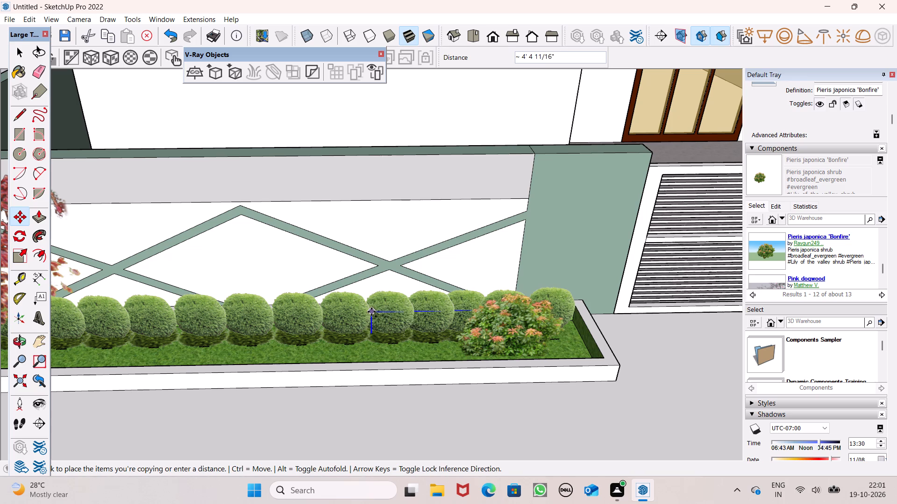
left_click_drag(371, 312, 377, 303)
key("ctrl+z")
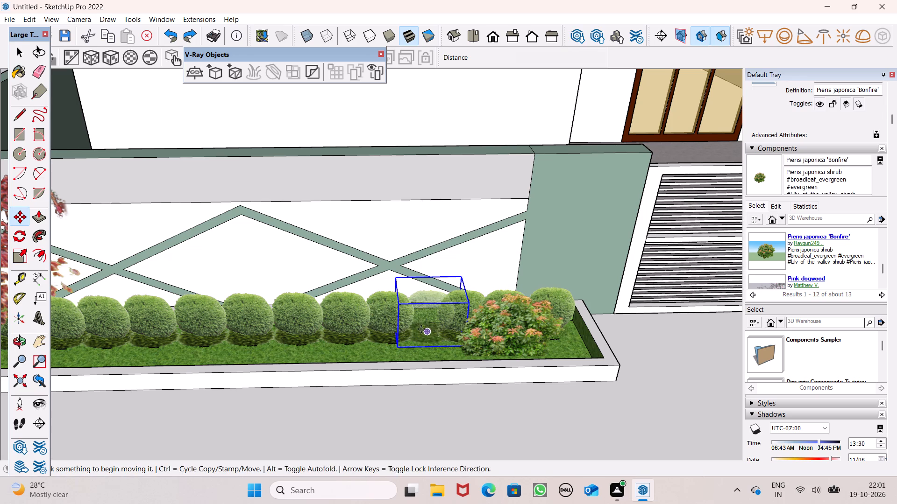
Copy the Pieris shrub twice in succession along the planter's grass, in front of the boxwoods.
key("space")
left_click(511, 335)
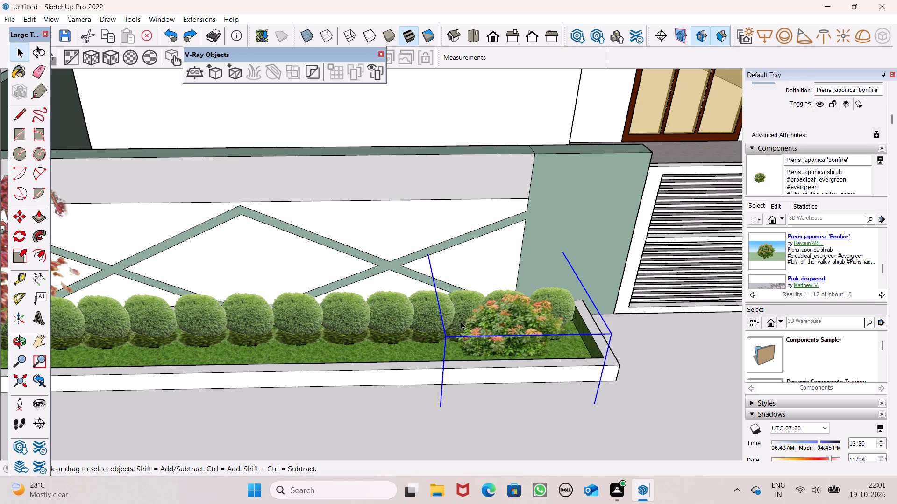
key("m")
key("Return")
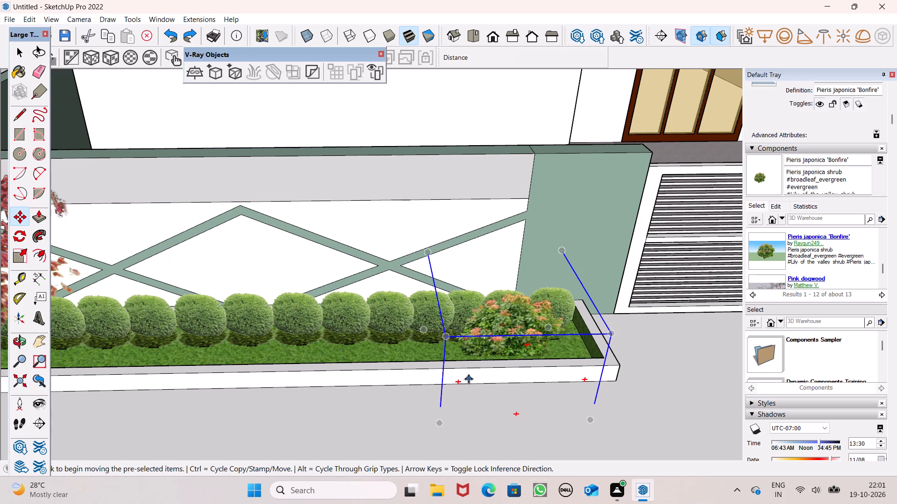
middle_click_drag(469, 379, 664, 302)
scroll(552, 289, "up", 2)
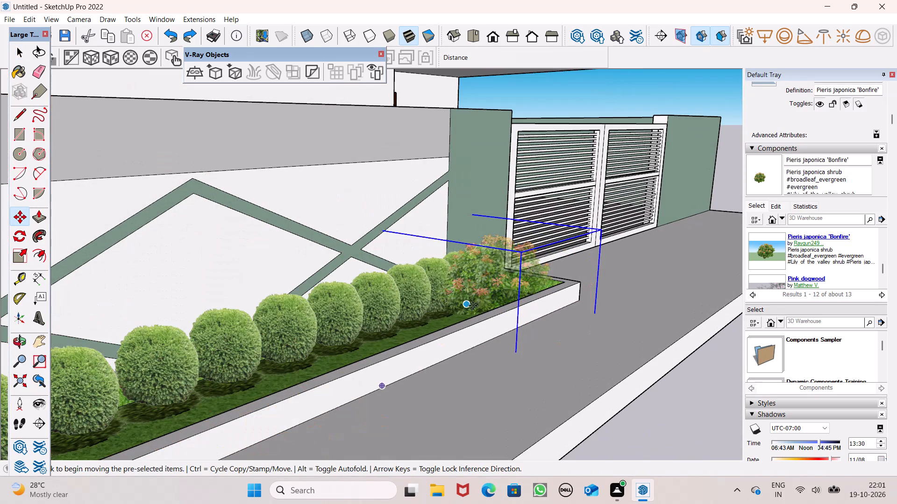
left_click_drag(463, 305, 432, 317)
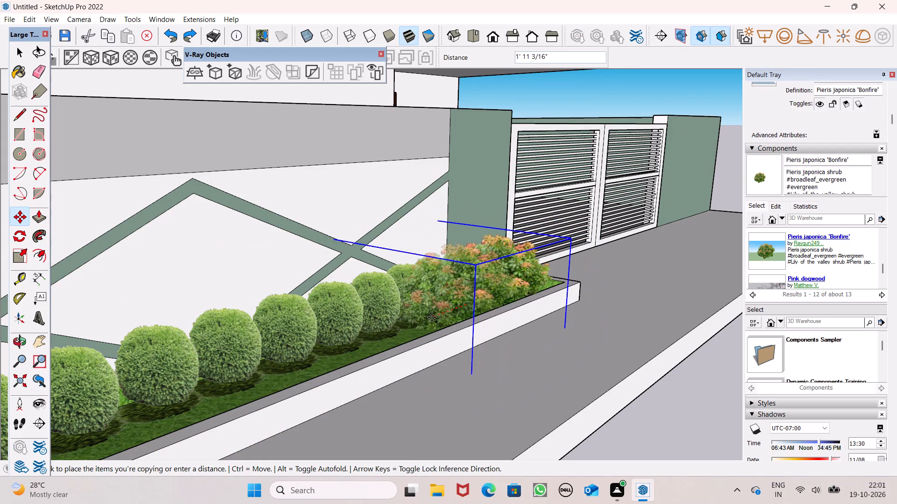
left_click_drag(432, 317, 422, 315)
left_click_drag(421, 320, 375, 328)
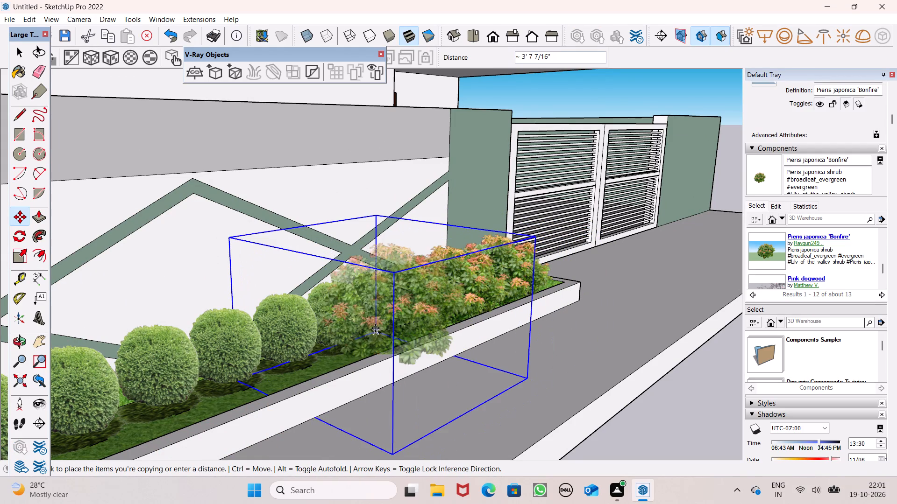
left_click_drag(375, 328, 374, 331)
Add a third Pieris copy further along the planter towards the red-leaved tree and nudge it into line with the row.
scroll(516, 275, "down", 3)
middle_click_drag(518, 283, 516, 288)
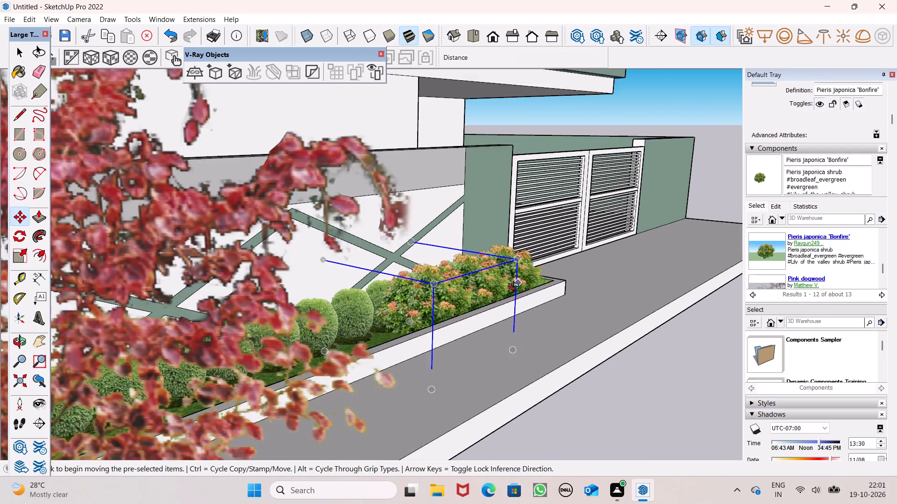
middle_click_drag(516, 288, 534, 313)
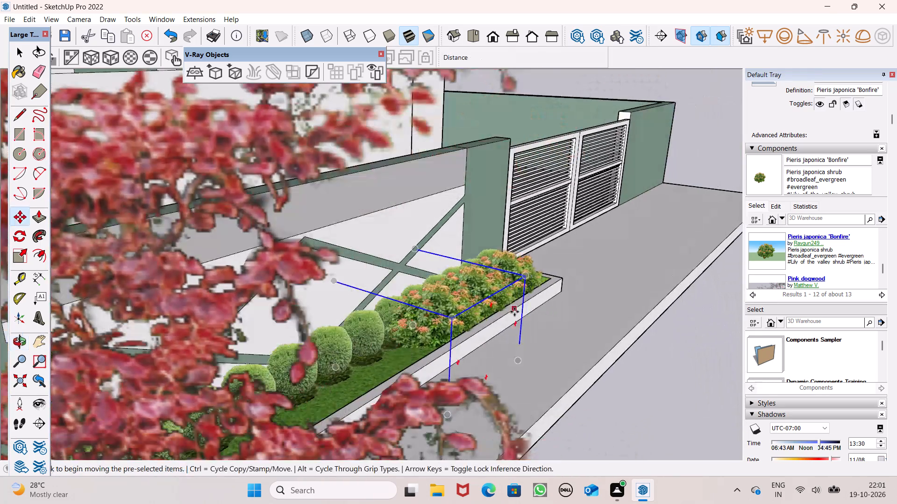
scroll(501, 306, "down", 2)
middle_click_drag(525, 343, 353, 341)
scroll(298, 327, "up", 3)
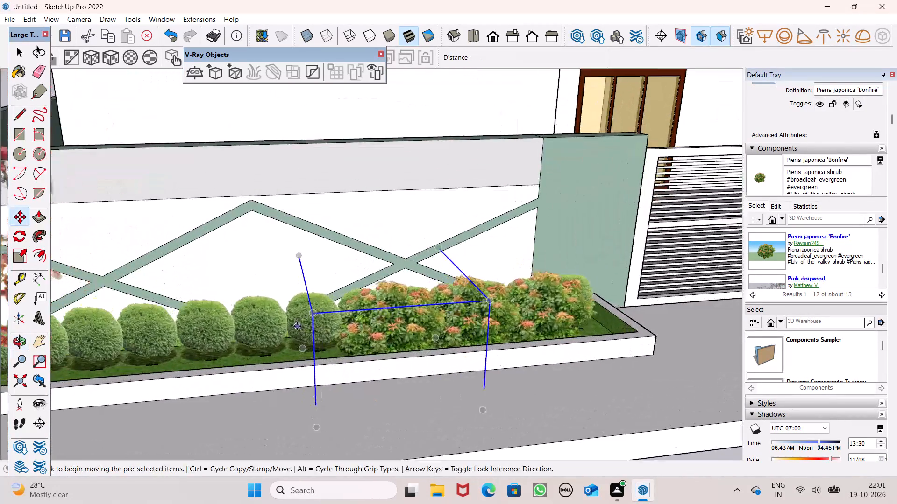
scroll(297, 326, "up", 1)
left_click_drag(302, 348, 271, 352)
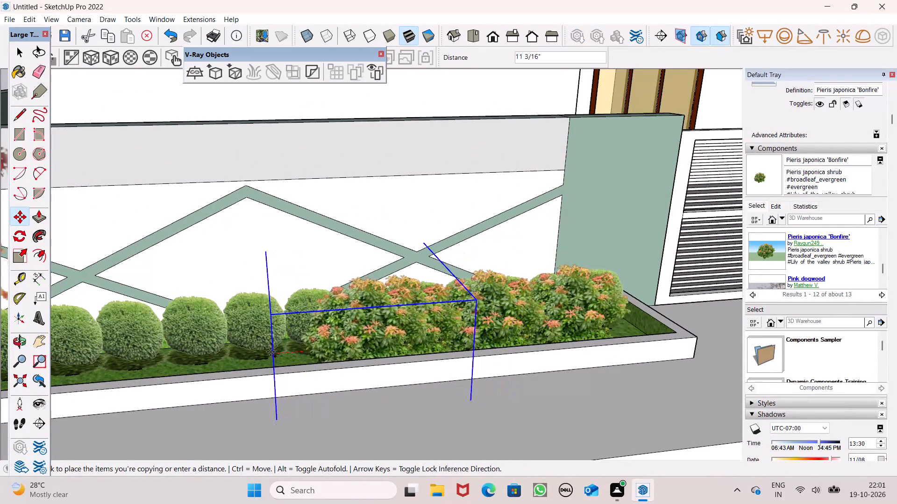
left_click_drag(271, 352, 259, 353)
left_click(259, 353)
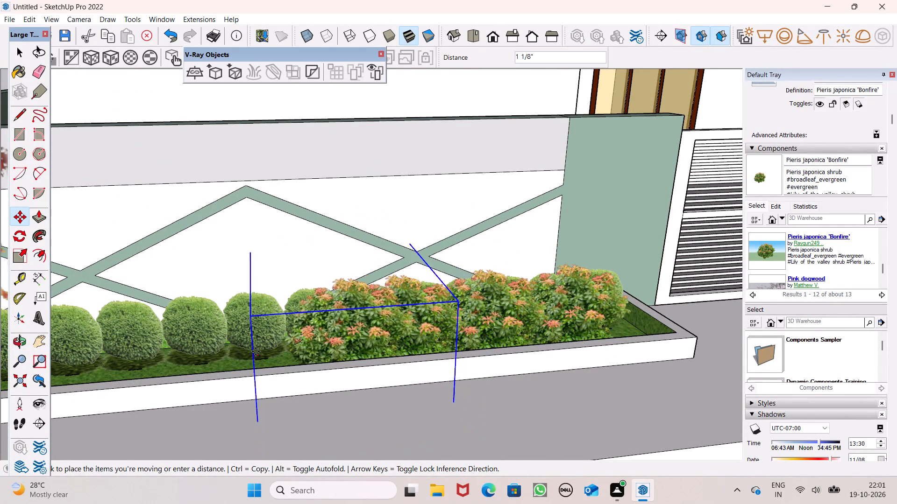
left_click(253, 349)
Continue the Pieris row with two more copies along the planter, spaced about 2' 4" and 2' 7".
left_click_drag(262, 351, 261, 351)
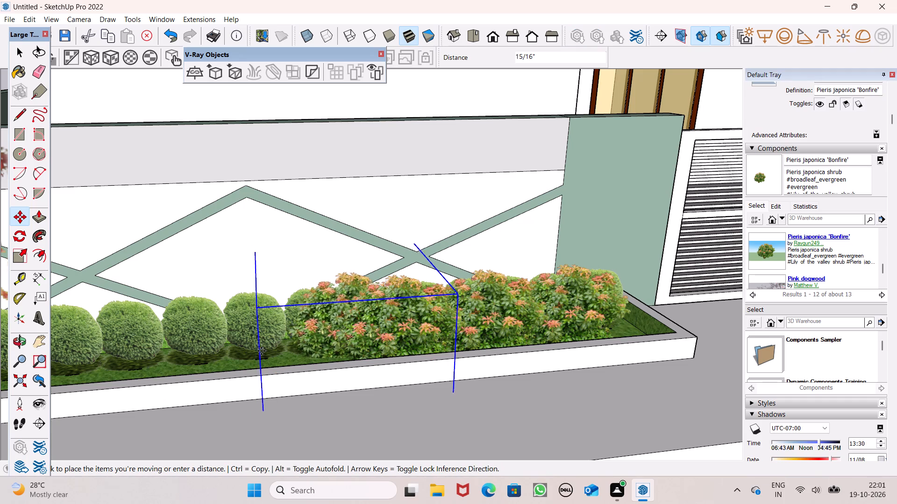
left_click_drag(261, 351, 201, 343)
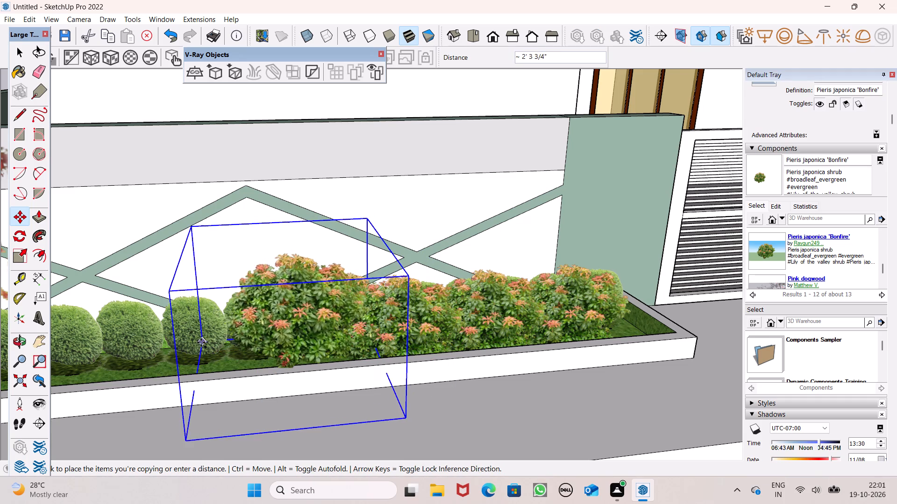
left_click_drag(201, 343, 196, 354)
left_click_drag(193, 356, 193, 356)
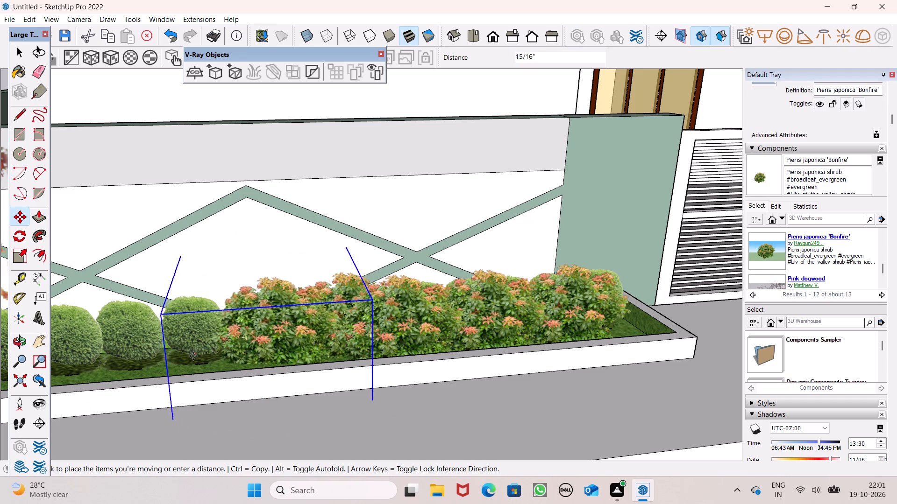
left_click_drag(193, 356, 109, 351)
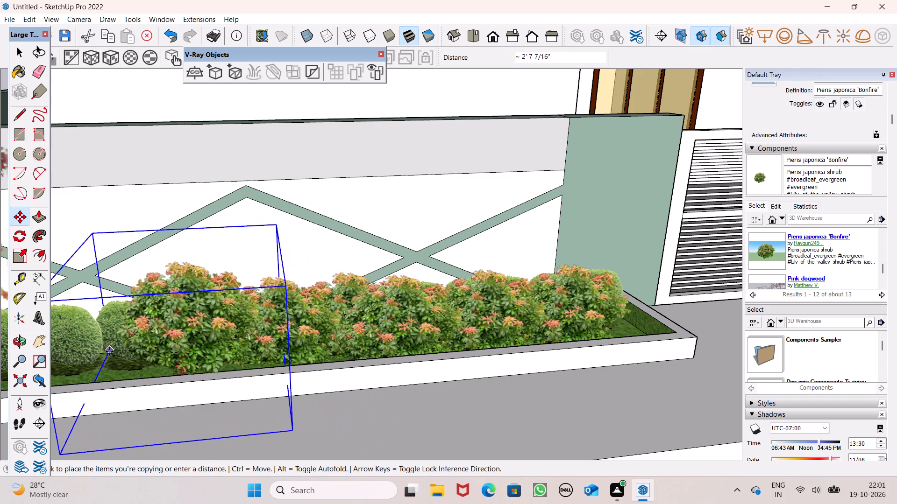
left_click_drag(109, 351, 114, 351)
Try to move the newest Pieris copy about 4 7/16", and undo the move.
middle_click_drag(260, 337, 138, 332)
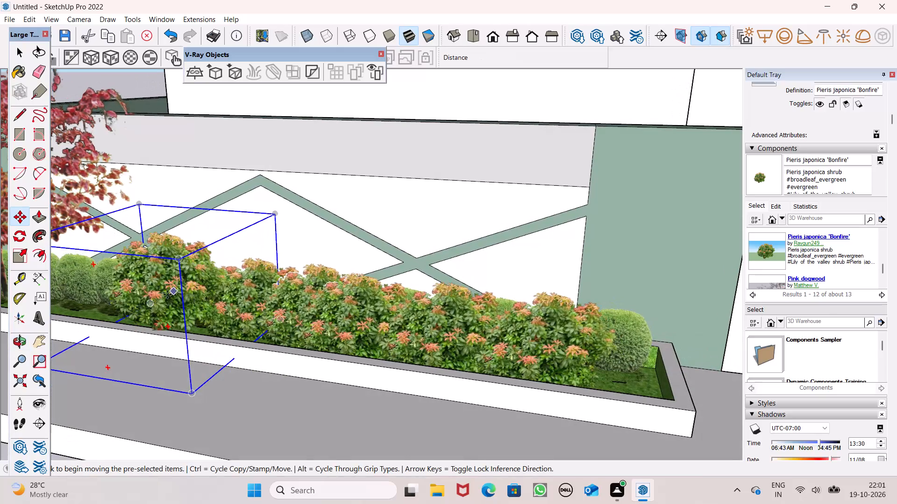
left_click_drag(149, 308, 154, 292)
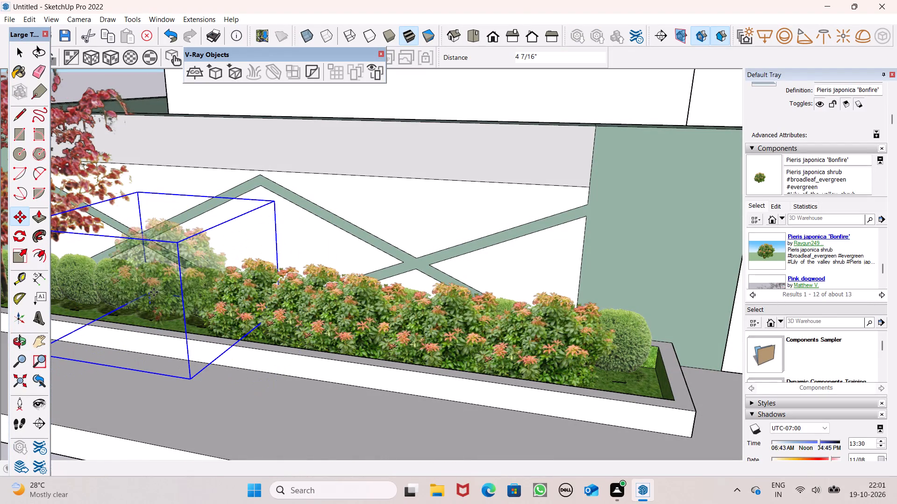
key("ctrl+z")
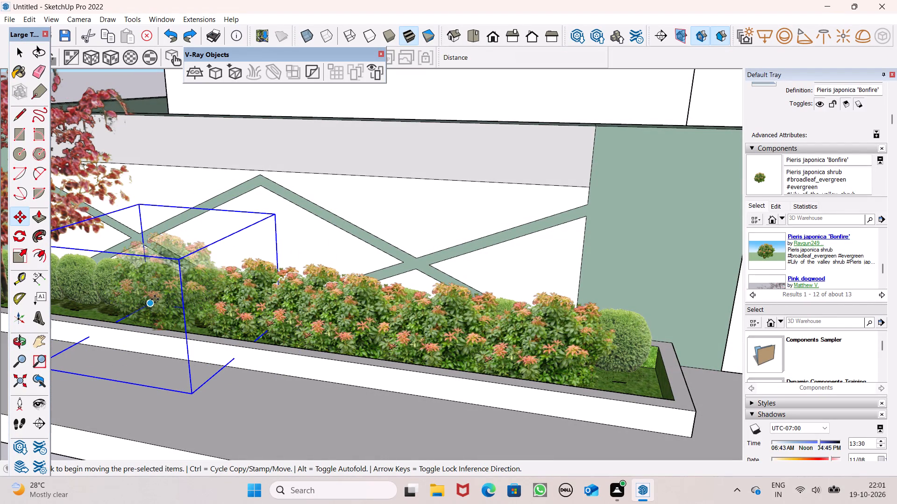
Move the newest Pieris copy about 9 1/2" back towards the rest of the shrub row.
left_click_drag(151, 301, 170, 304)
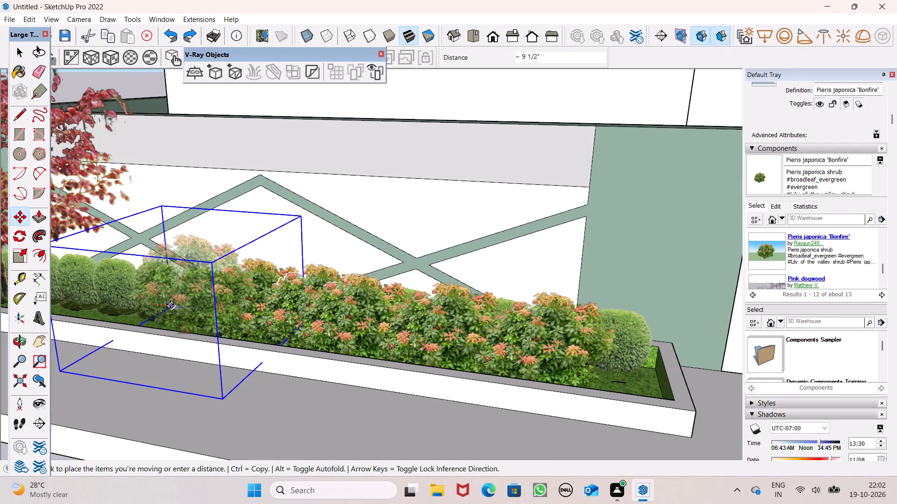
left_click_drag(170, 304, 170, 306)
Examine the newest Pieris copy's placement in the planter relative to the boxwoods and the red-leaved tree from several angles.
scroll(158, 314, "up", 1)
middle_click_drag(158, 315, 455, 325)
scroll(434, 306, "down", 5)
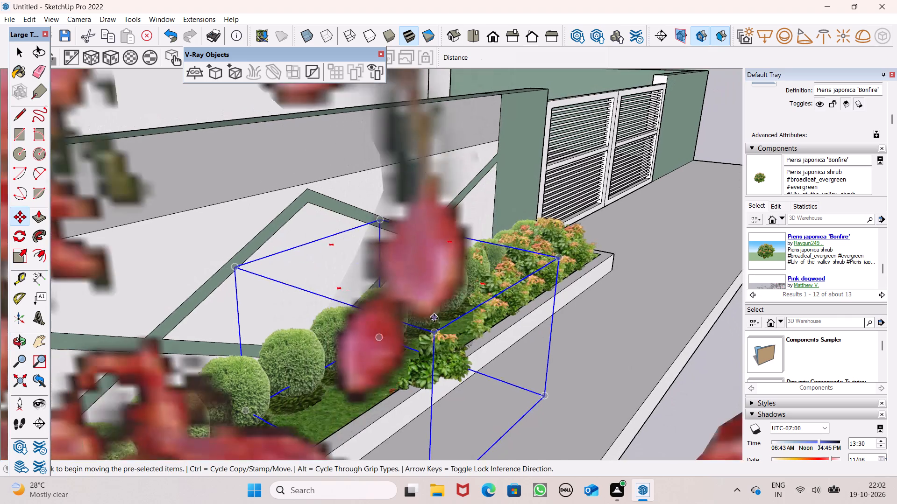
scroll(436, 306, "down", 3)
middle_click_drag(413, 319, 152, 231)
scroll(134, 231, "down", 12)
scroll(337, 335, "up", 9)
middle_click_drag(332, 368, 233, 405)
middle_click_drag(303, 387, 613, 355)
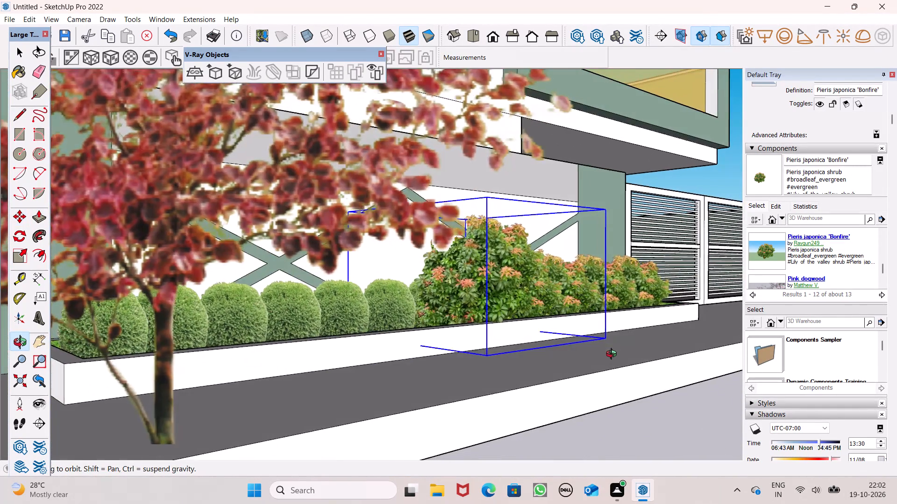
middle_click_drag(613, 355, 614, 354)
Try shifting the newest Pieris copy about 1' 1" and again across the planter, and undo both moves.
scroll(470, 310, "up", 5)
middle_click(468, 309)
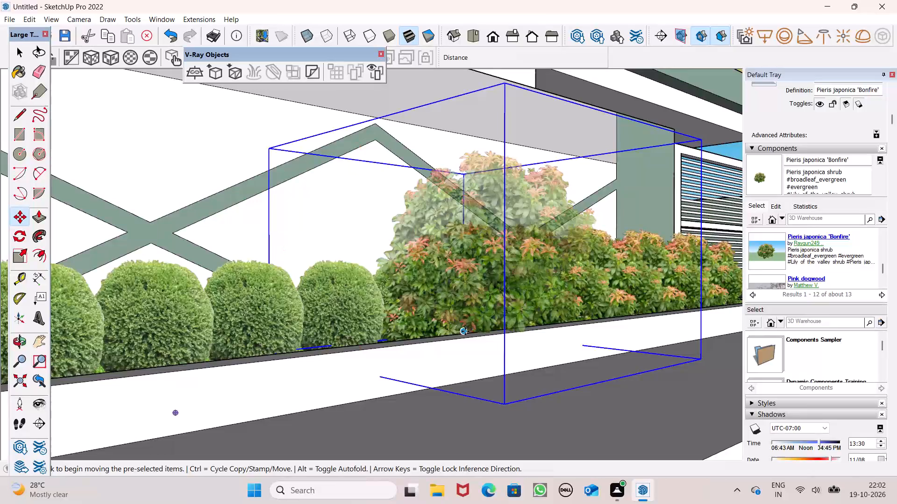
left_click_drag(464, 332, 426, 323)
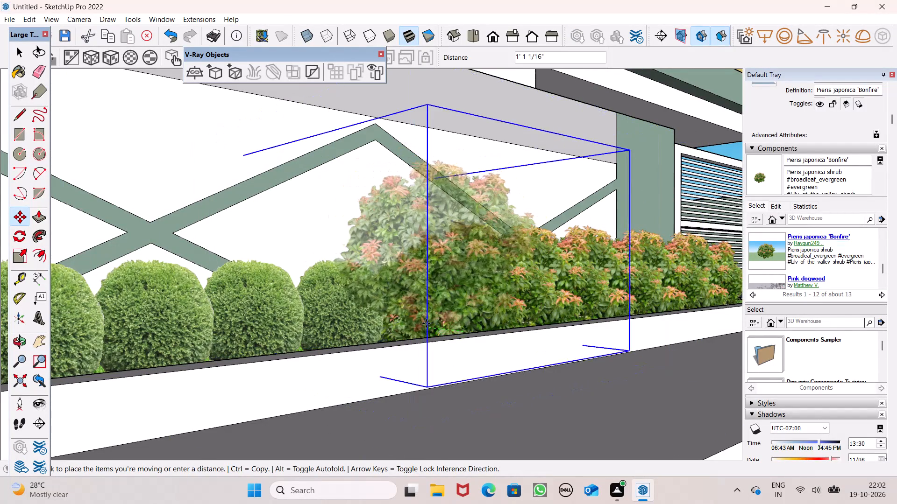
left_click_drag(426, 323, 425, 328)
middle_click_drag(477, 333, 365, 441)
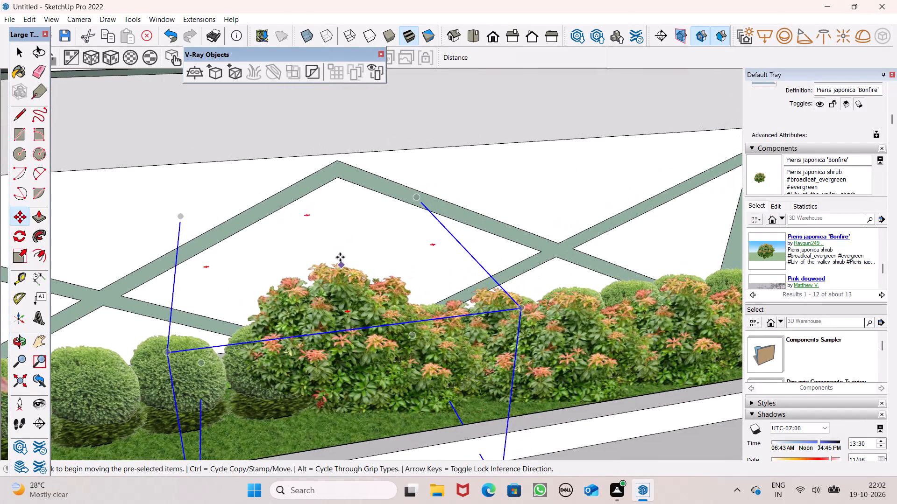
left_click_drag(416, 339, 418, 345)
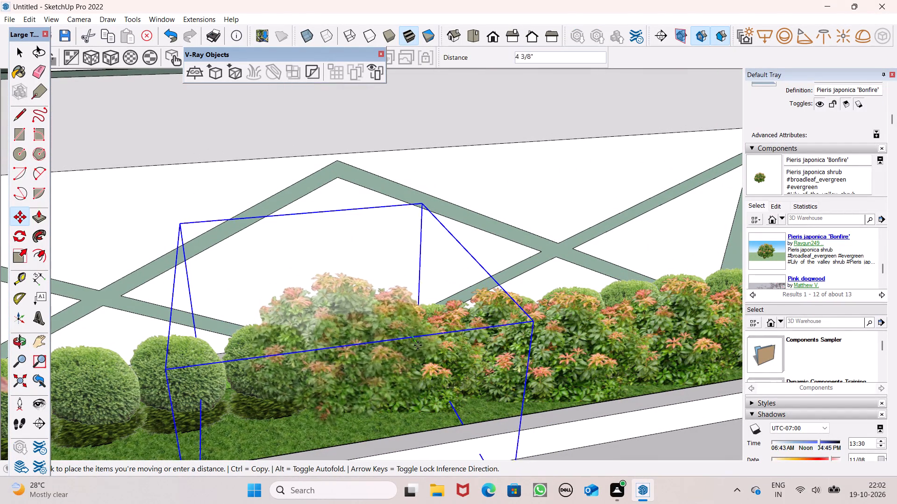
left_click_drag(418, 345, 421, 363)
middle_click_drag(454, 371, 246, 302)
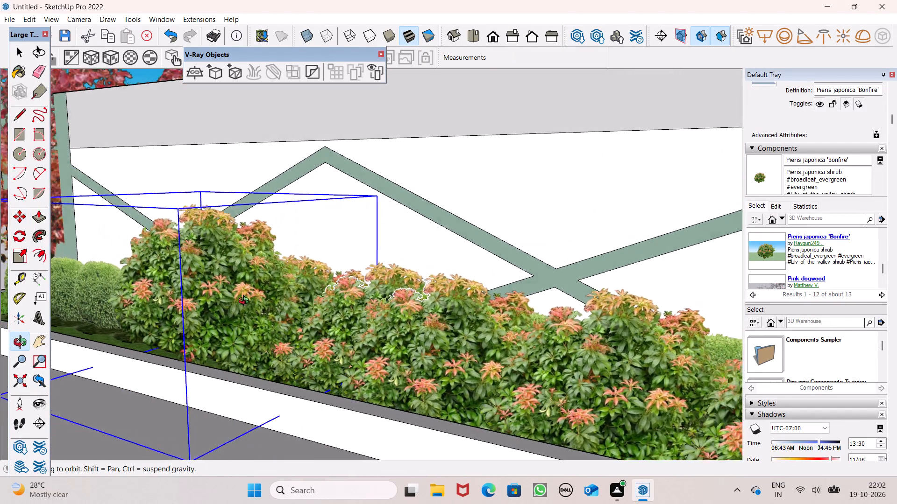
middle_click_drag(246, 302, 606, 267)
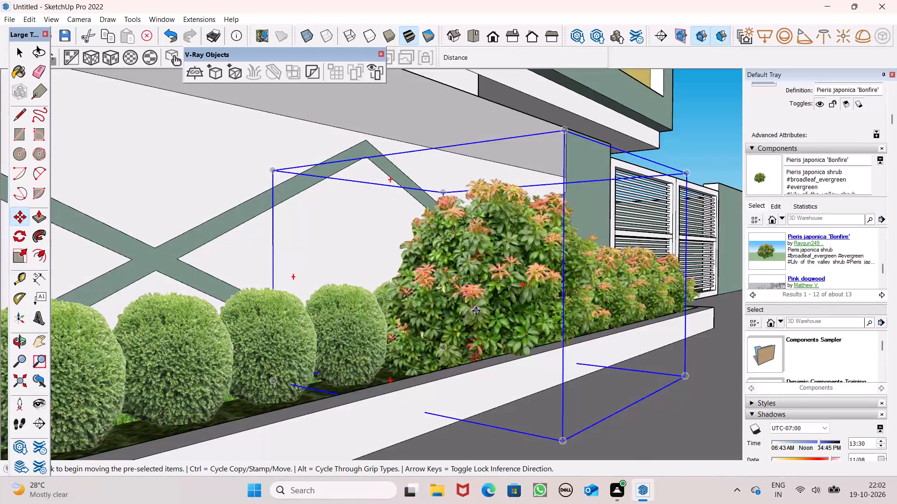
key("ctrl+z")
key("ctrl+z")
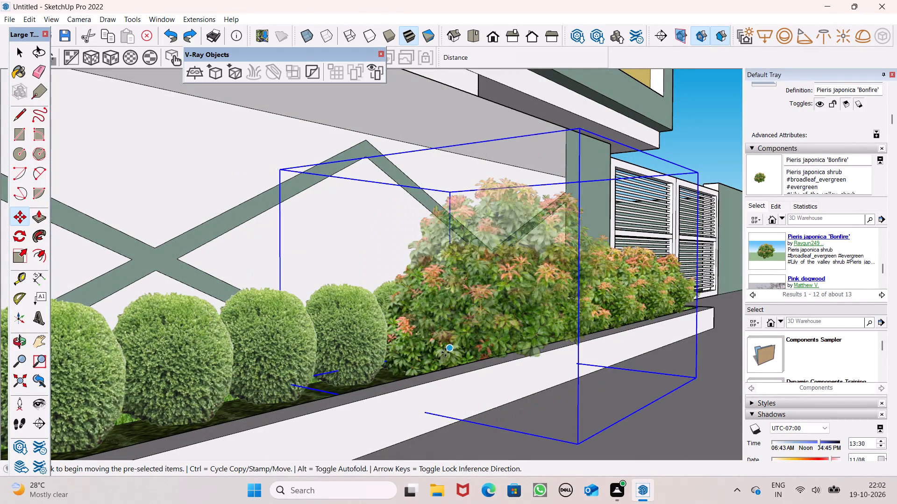
Move the newest Pieris copy about 1' 10" and another 1' 1" towards the tree end of the planter, and raise it.
left_click_drag(279, 383, 280, 383)
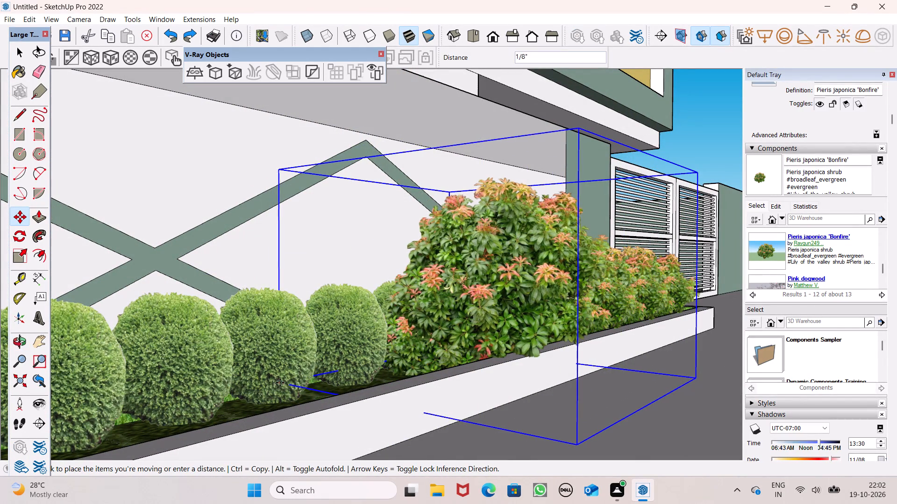
left_click_drag(280, 383, 170, 392)
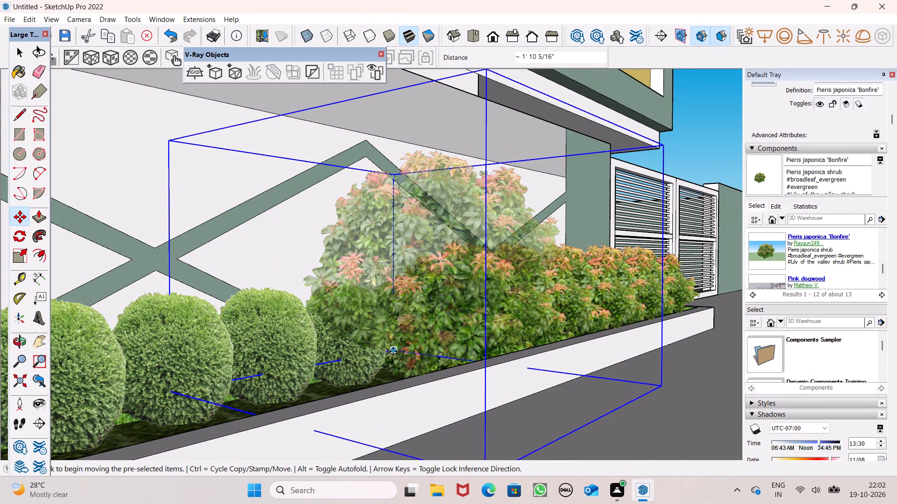
left_click_drag(395, 349, 370, 377)
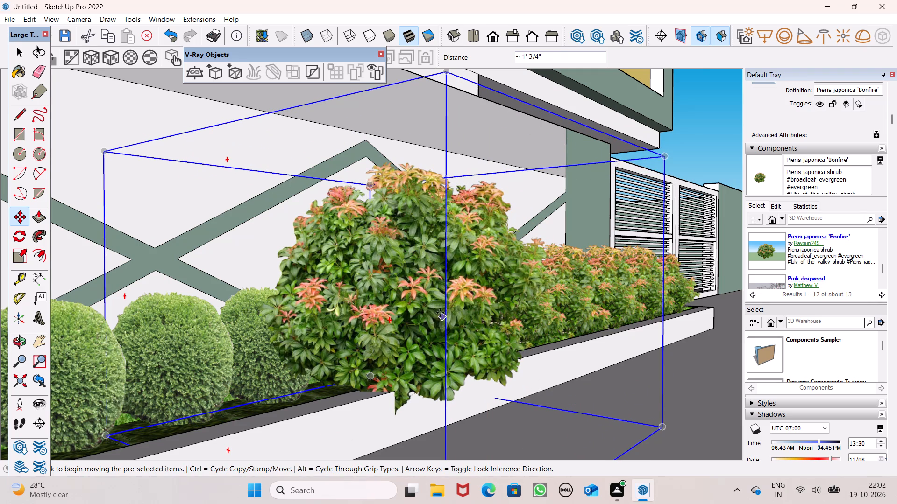
left_click_drag(447, 297, 444, 240)
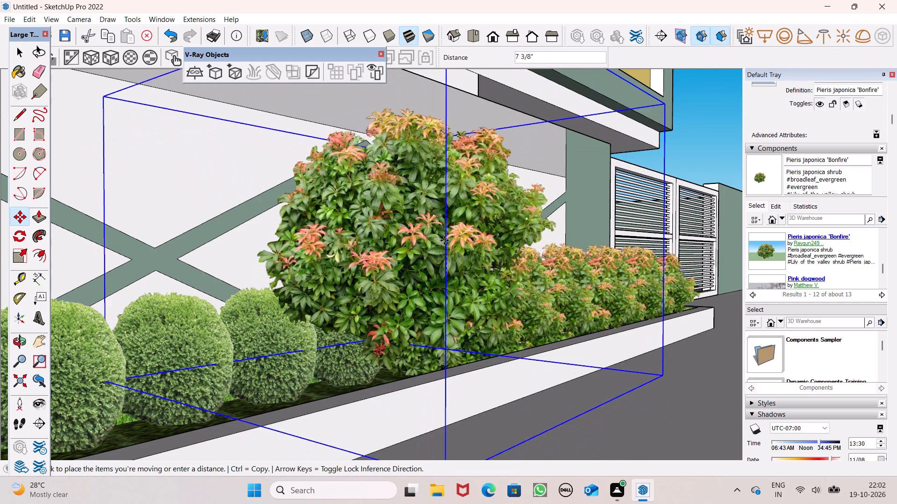
left_click_drag(444, 240, 469, 264)
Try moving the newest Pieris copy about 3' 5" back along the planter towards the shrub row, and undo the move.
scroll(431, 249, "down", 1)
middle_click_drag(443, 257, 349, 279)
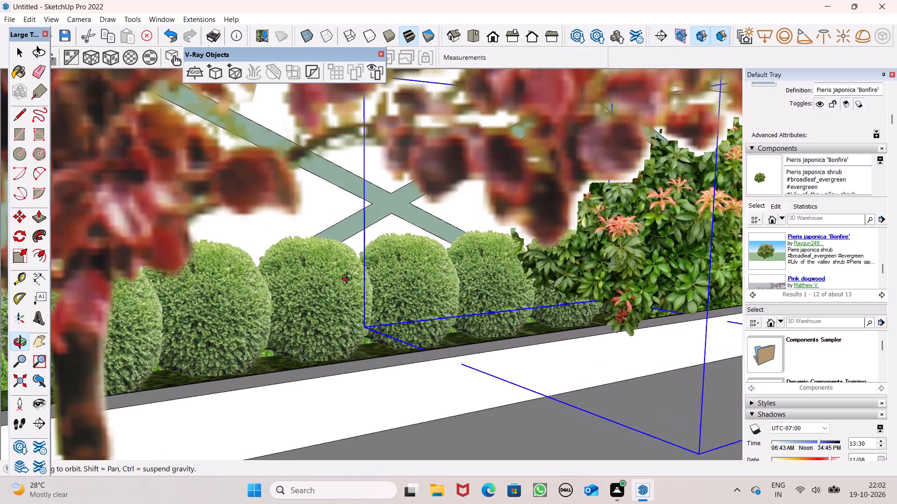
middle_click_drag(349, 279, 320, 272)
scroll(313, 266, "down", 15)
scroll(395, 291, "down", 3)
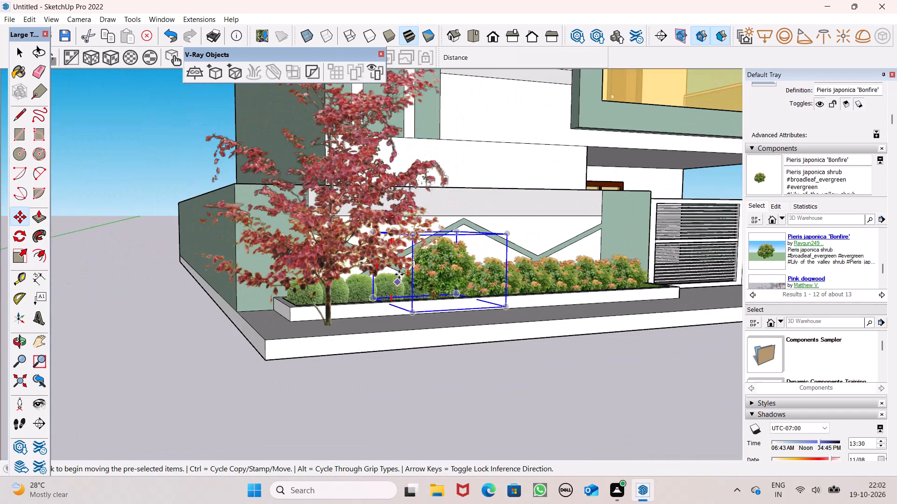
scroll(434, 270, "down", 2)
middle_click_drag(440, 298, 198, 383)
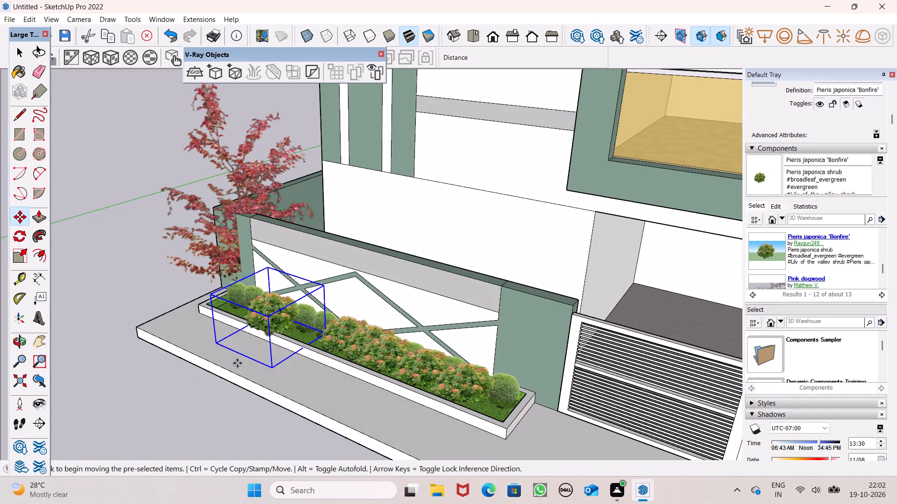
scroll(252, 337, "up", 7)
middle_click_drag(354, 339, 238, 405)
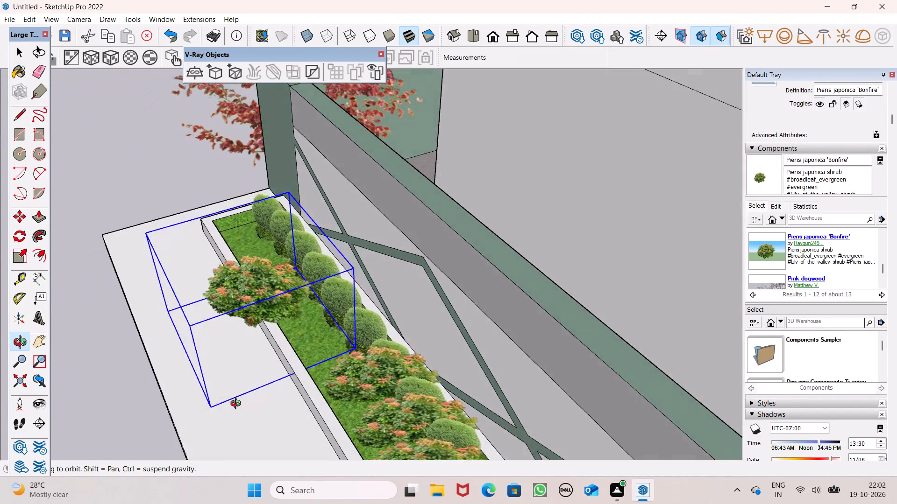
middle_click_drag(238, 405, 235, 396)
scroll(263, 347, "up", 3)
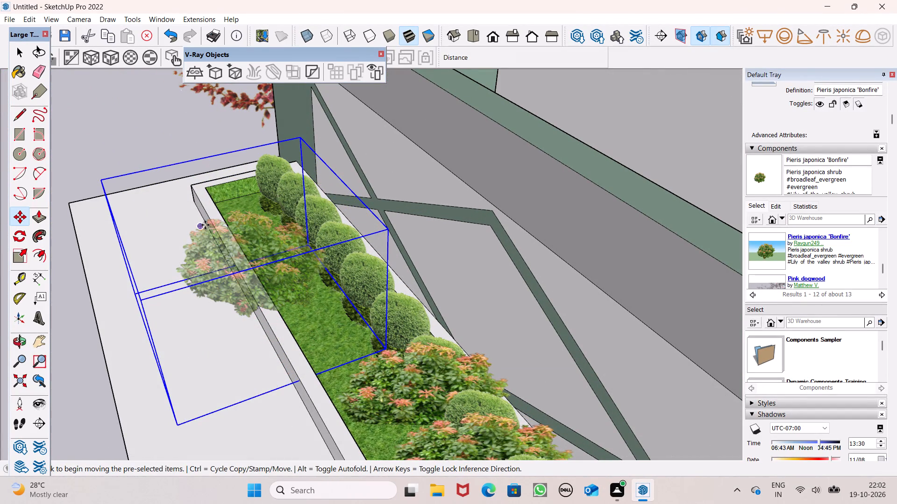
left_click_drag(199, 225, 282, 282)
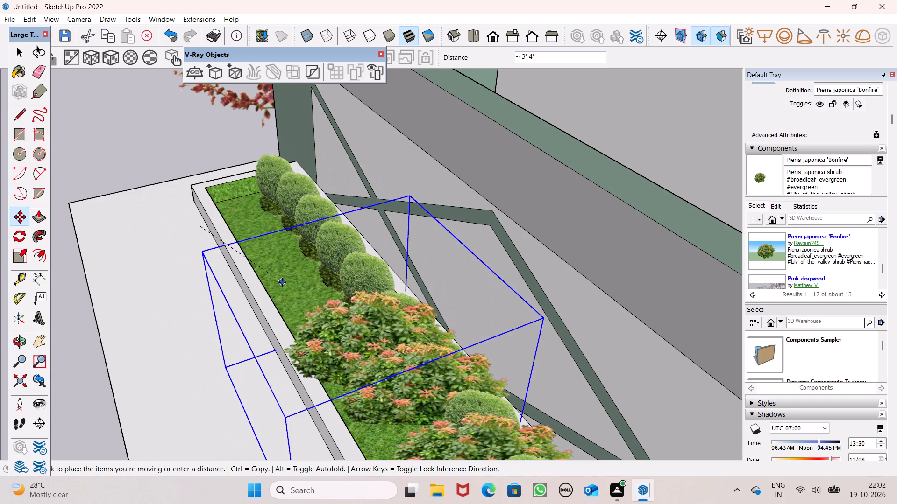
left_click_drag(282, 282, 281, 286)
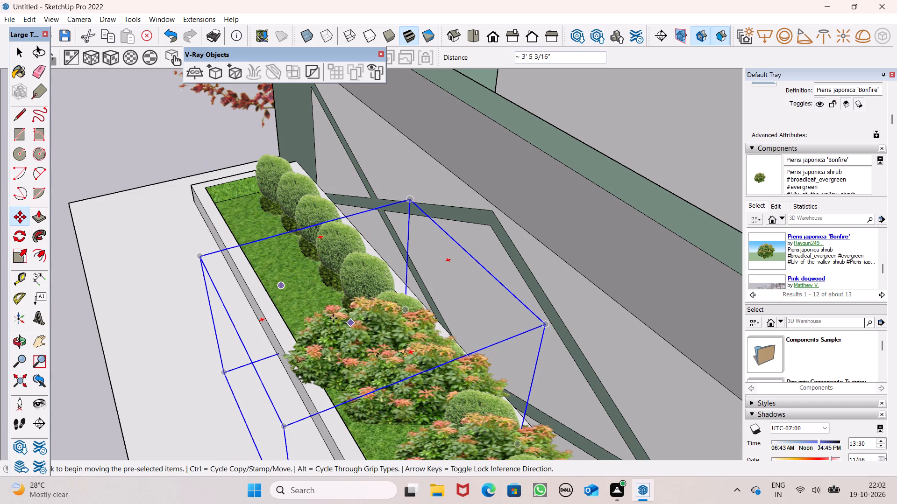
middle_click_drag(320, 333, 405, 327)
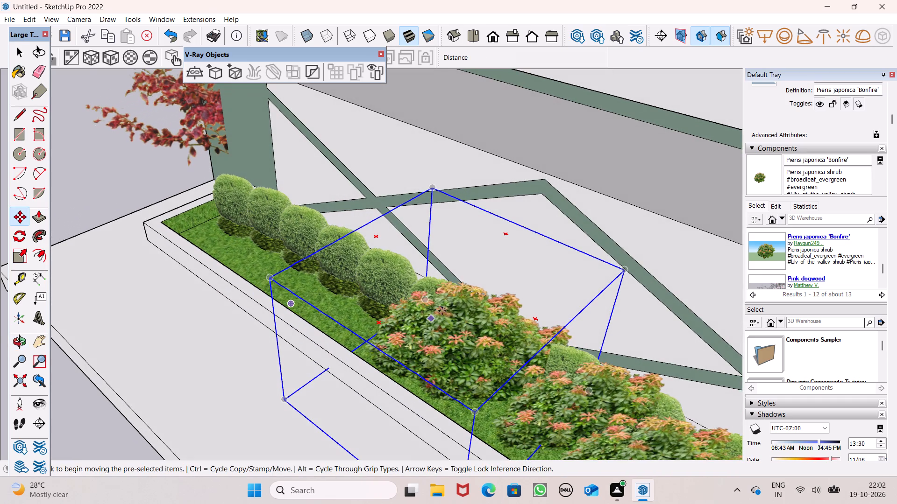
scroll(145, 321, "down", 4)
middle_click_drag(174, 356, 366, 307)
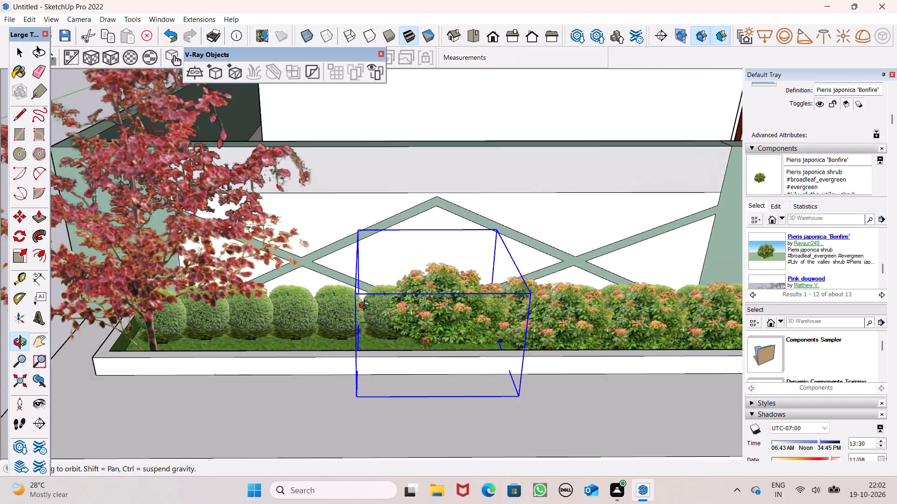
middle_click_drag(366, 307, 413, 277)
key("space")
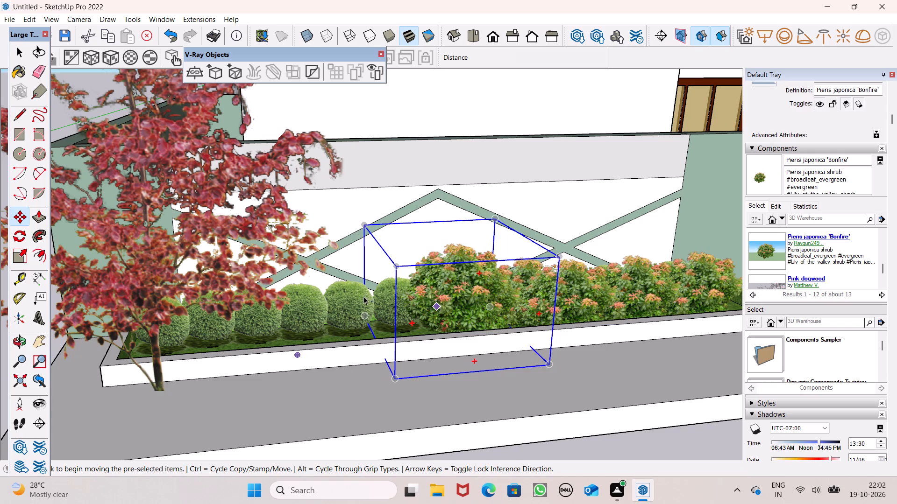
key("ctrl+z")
Delete the newest, protruding Pieris copy in front of the boxwoods.
middle_click_drag(522, 326, 484, 341)
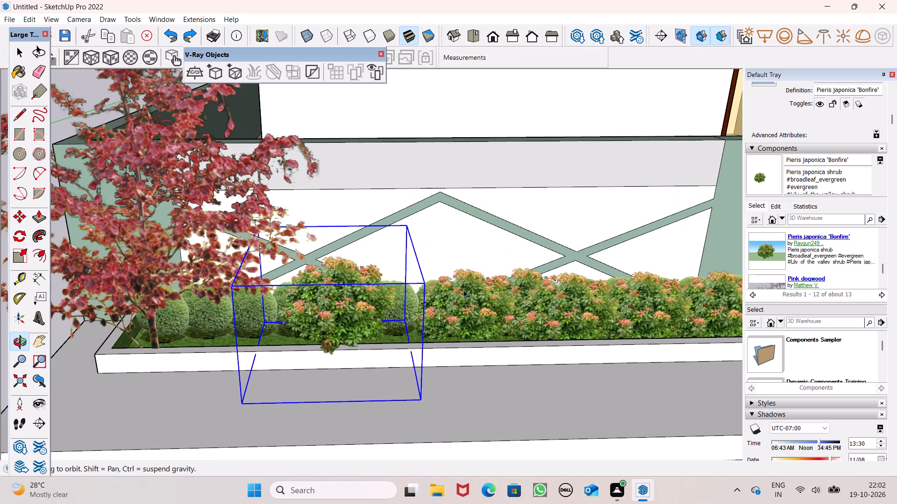
key("Delete")
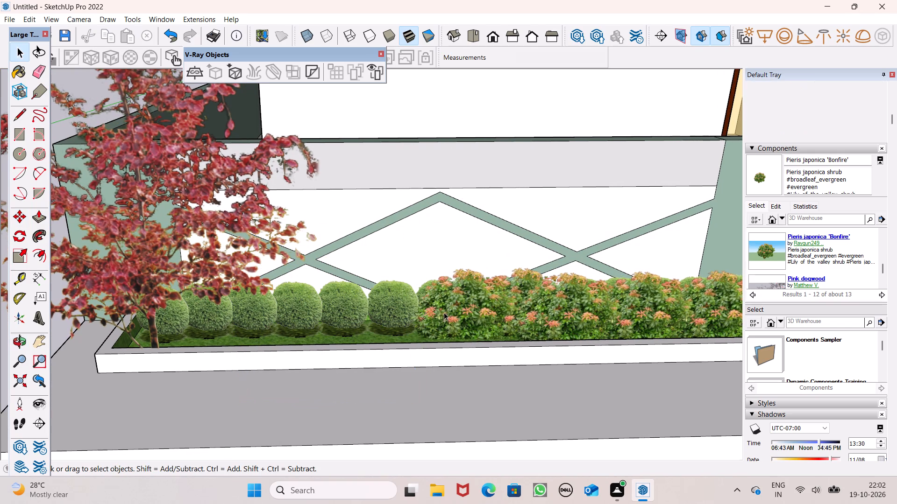
Copy the end Pieris of the row about 1' 9" towards the red-leaved tree, and copy that one about as far again.
left_click(441, 313)
key("m")
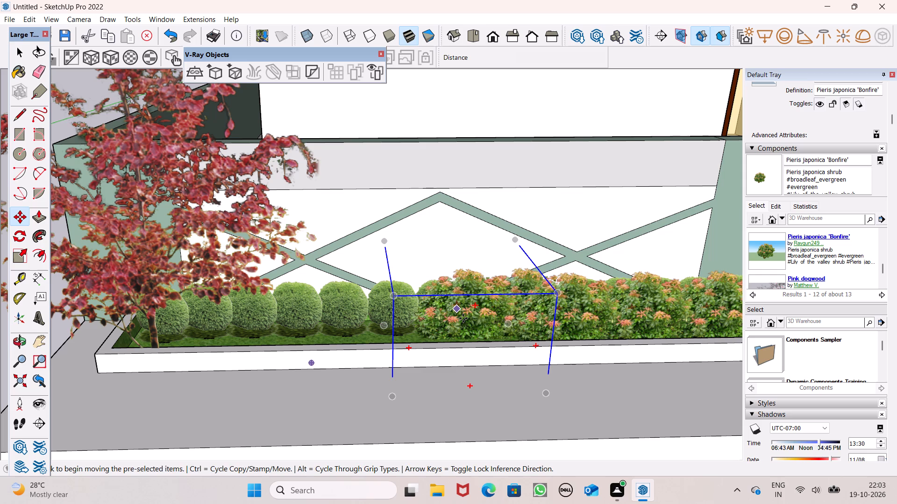
key("Return")
left_click_drag(510, 326, 459, 330)
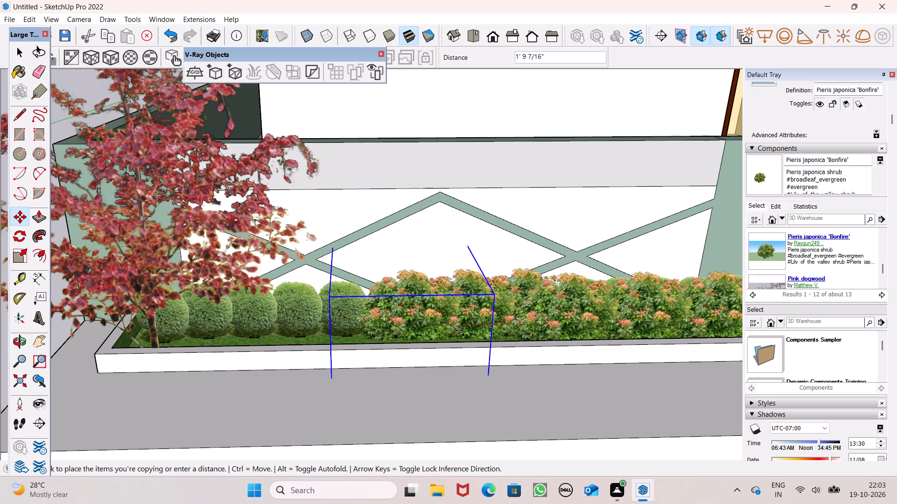
left_click_drag(459, 330, 455, 330)
left_click(455, 330)
left_click_drag(455, 329, 415, 330)
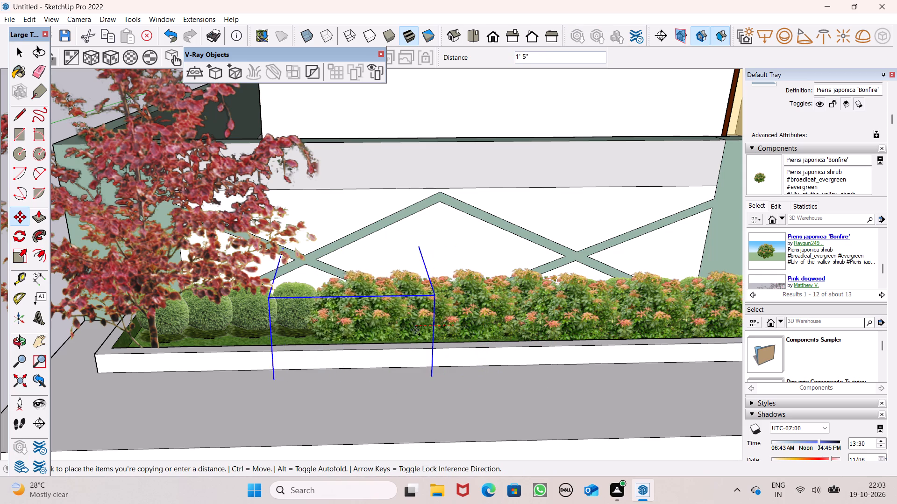
left_click_drag(415, 330, 403, 329)
left_click(403, 329)
Add two more Pieris copies at a similar spacing, extending the row in front of the boxwoods up to the tree.
left_click_drag(400, 326, 400, 326)
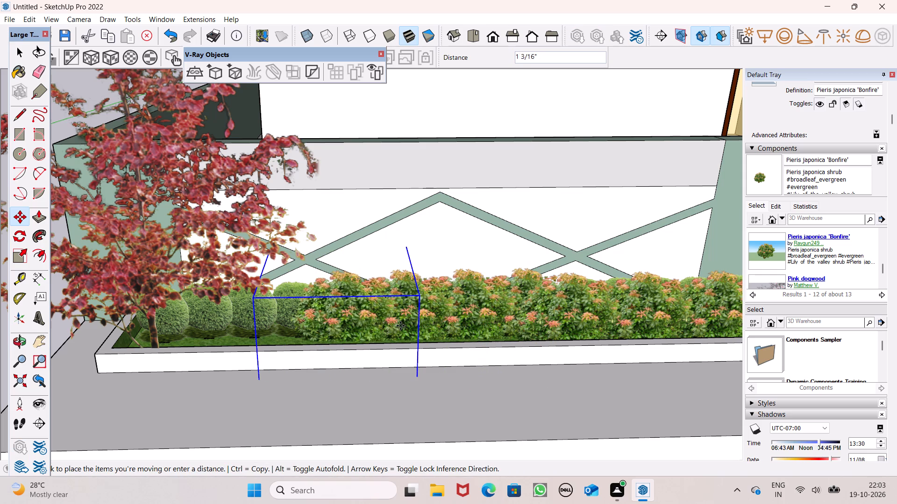
left_click_drag(400, 326, 360, 332)
left_click(354, 333)
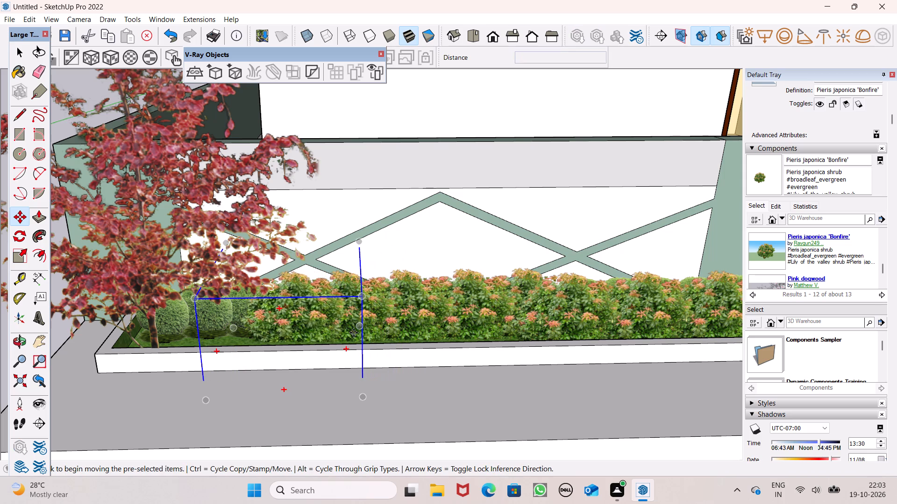
left_click_drag(354, 334, 322, 334)
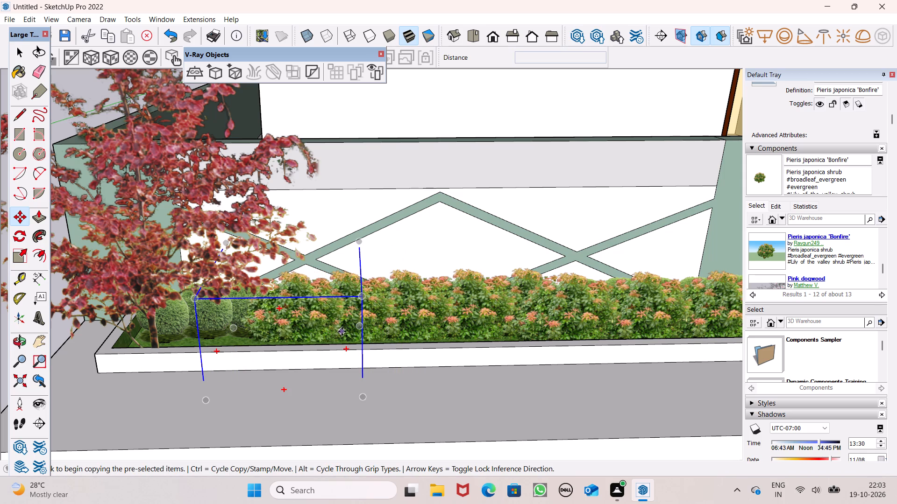
left_click_drag(357, 329, 322, 329)
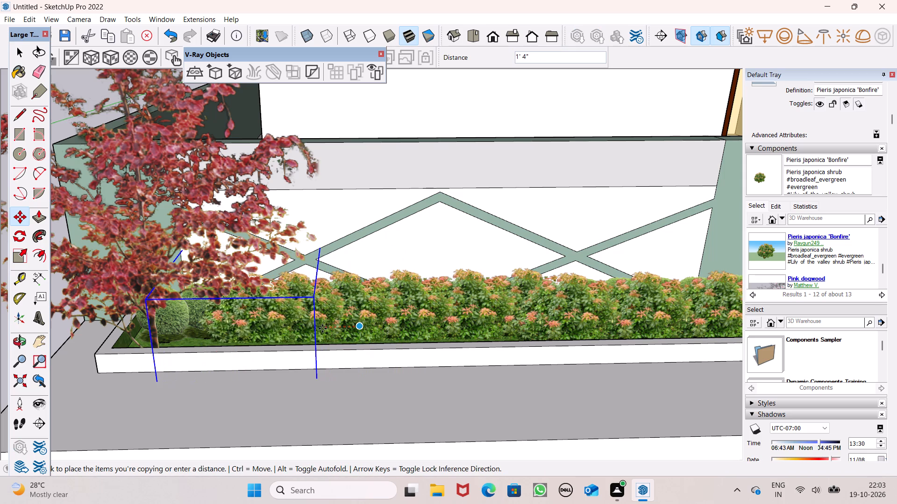
left_click_drag(322, 329, 318, 330)
key("space")
scroll(389, 318, "down", 8)
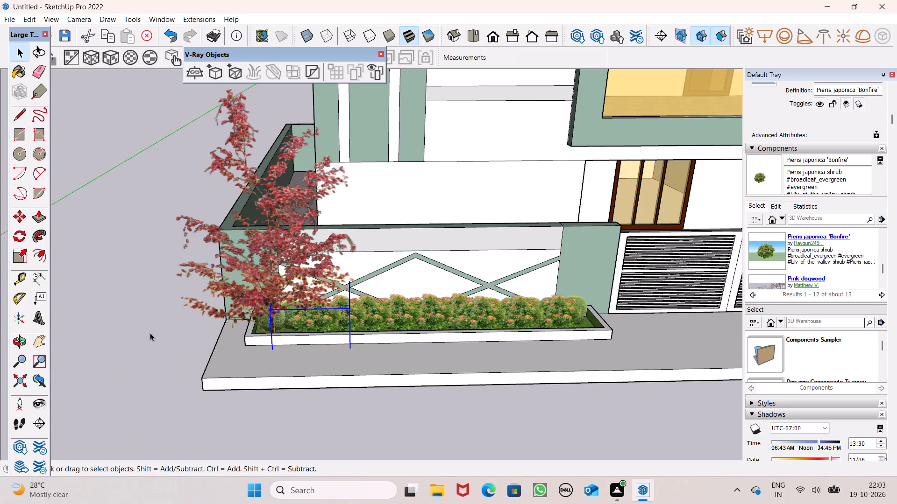
left_click(150, 333)
Examine the planted frontage, the gate and the compound wall from several angles.
scroll(191, 329, "down", 4)
middle_click_drag(331, 340, 67, 347)
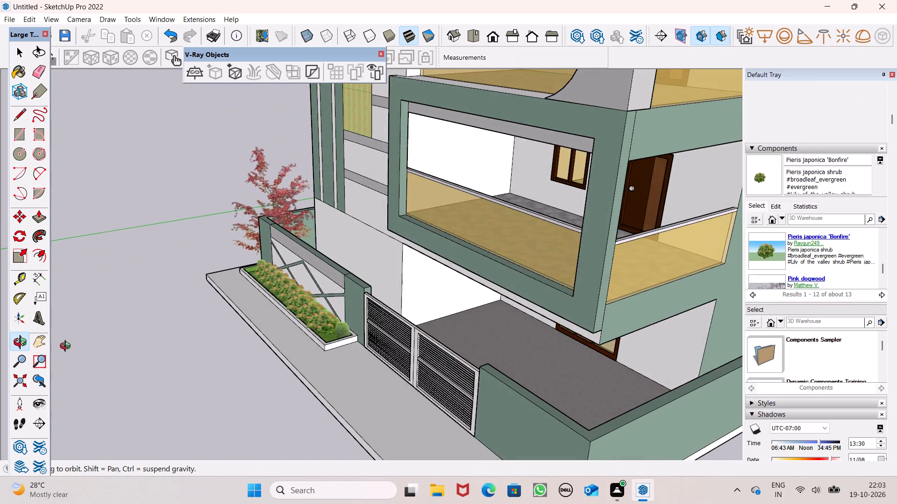
middle_click_drag(67, 347, 64, 351)
scroll(230, 301, "down", 2)
middle_click_drag(237, 311, 471, 201)
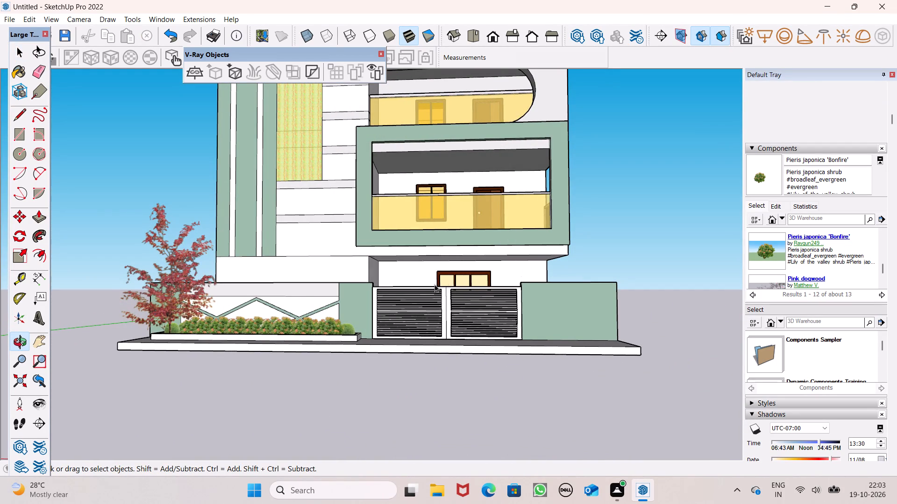
scroll(235, 311, "down", 2)
middle_click_drag(313, 363, 298, 416)
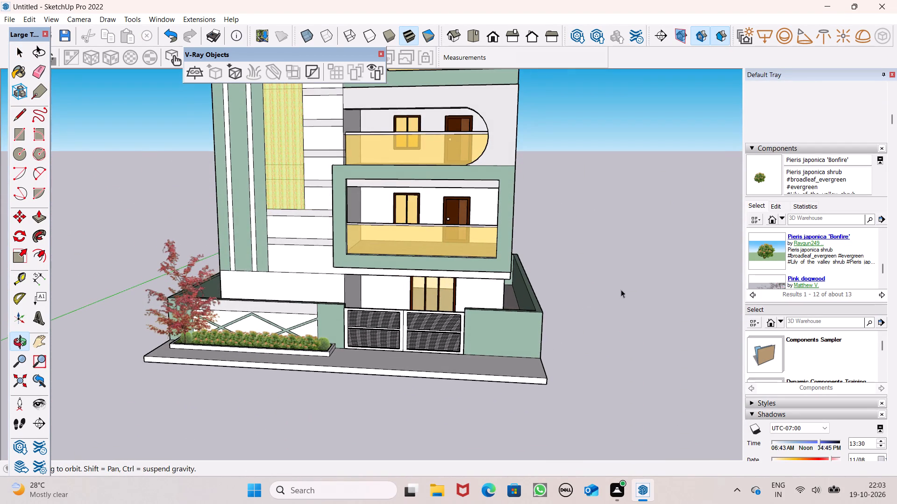
Import the Spirea shrub from the 3D Warehouse results and place it on the ground beside the front slab's gate-side end.
scroll(774, 274, "down", 2)
left_click(763, 255)
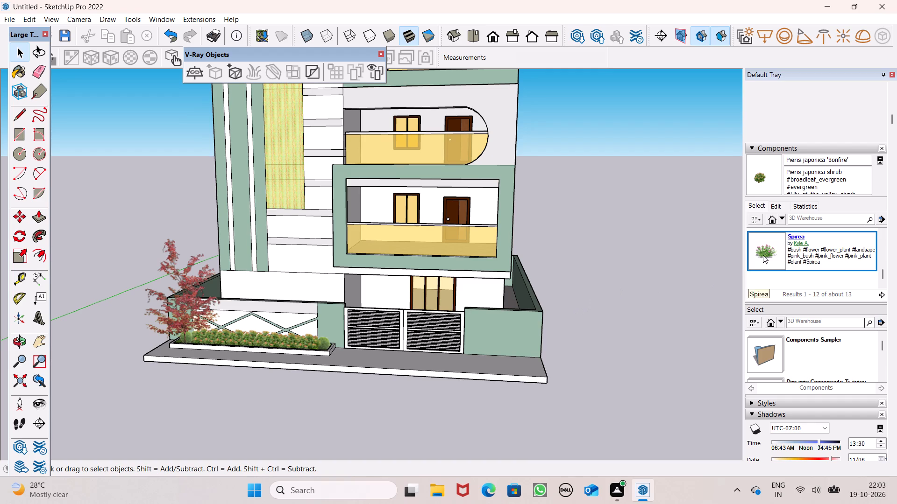
scroll(195, 315, "up", 1)
left_click(548, 287)
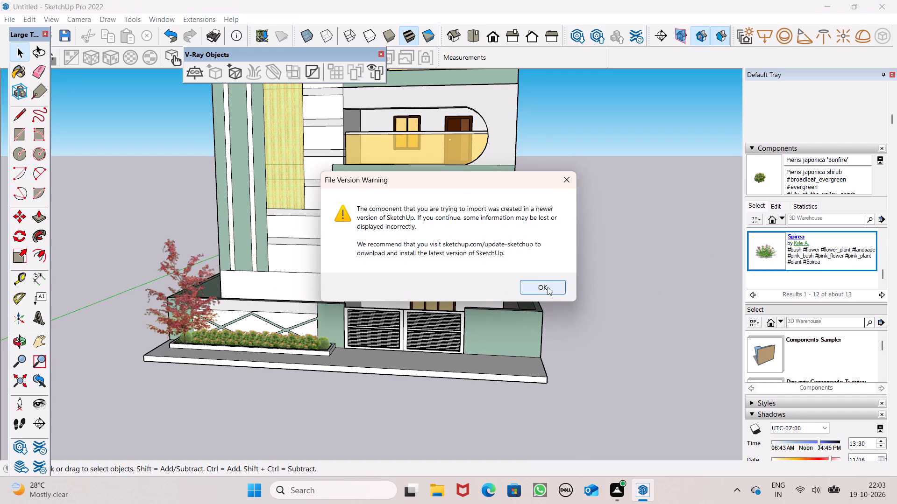
scroll(506, 349, "up", 5)
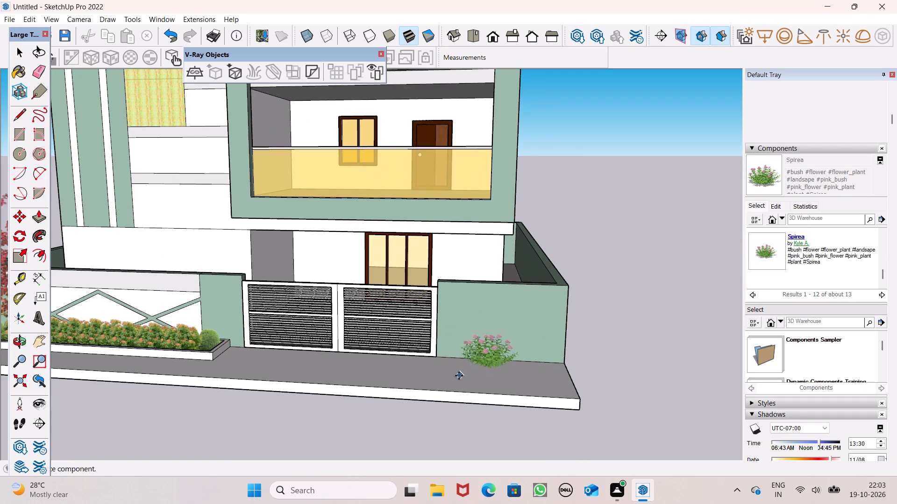
scroll(214, 341, "down", 3)
middle_click_drag(213, 358, 315, 444)
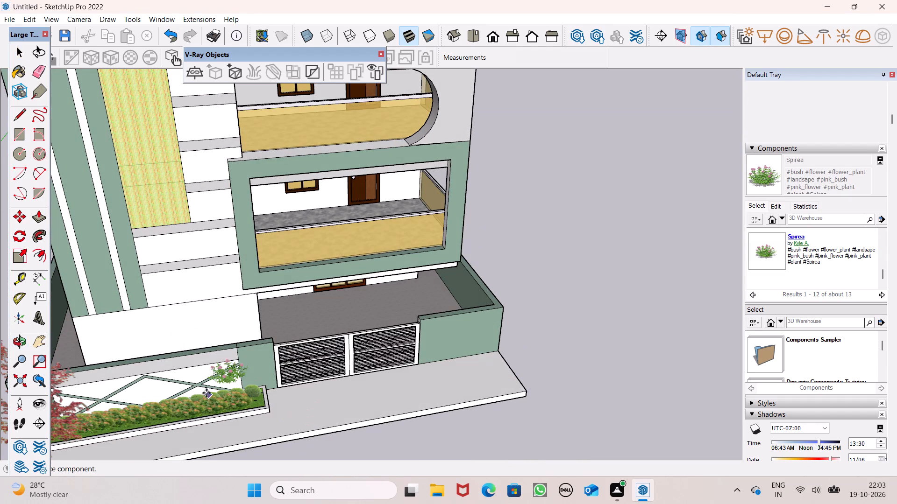
key("space")
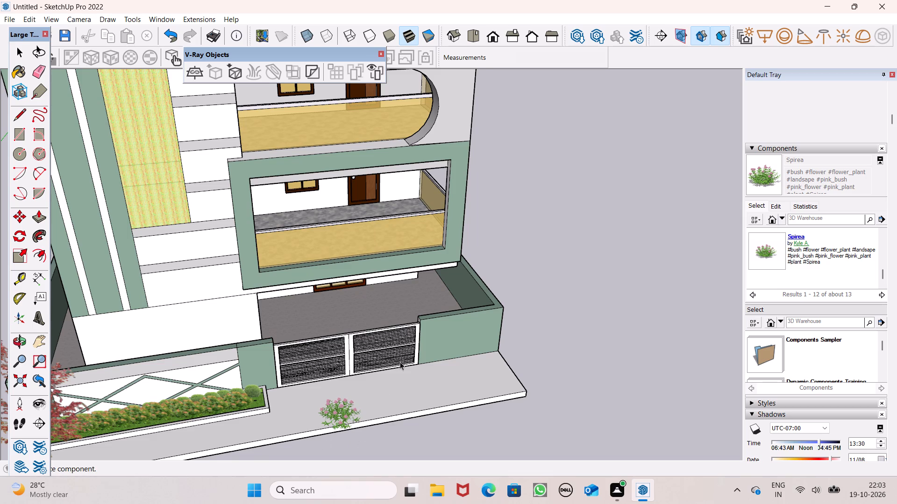
scroll(402, 354, "down", 7)
middle_click_drag(408, 368, 397, 294)
left_click(762, 182)
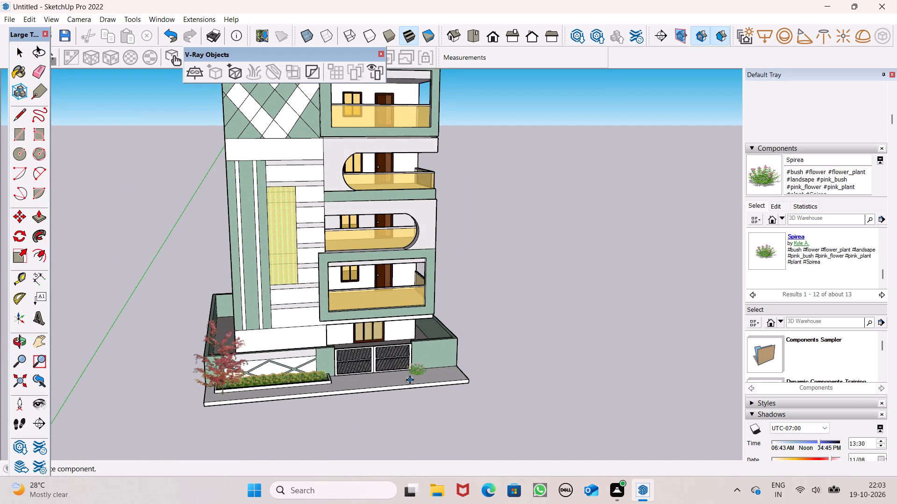
scroll(410, 380, "up", 6)
middle_click_drag(443, 385, 385, 408)
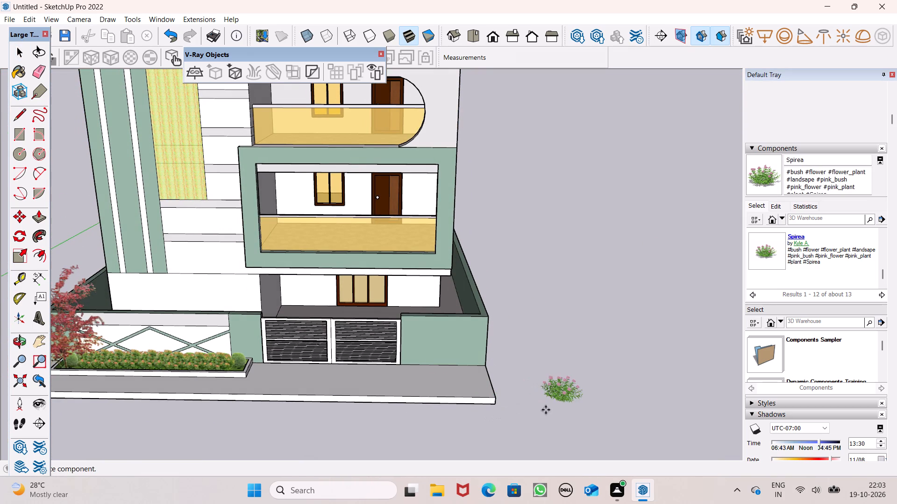
left_click(546, 409)
key("space")
left_click(523, 388)
Draw a rectangle about 8' 1" by 3' 6" on the front slab, against the green wall beside the gate.
middle_click_drag(452, 376, 439, 400)
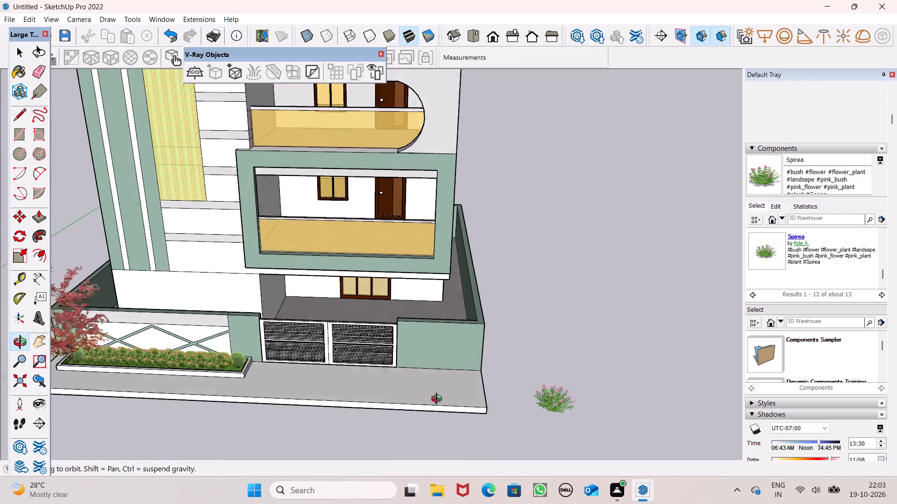
middle_click_drag(439, 400, 439, 401)
scroll(439, 400, "up", 1)
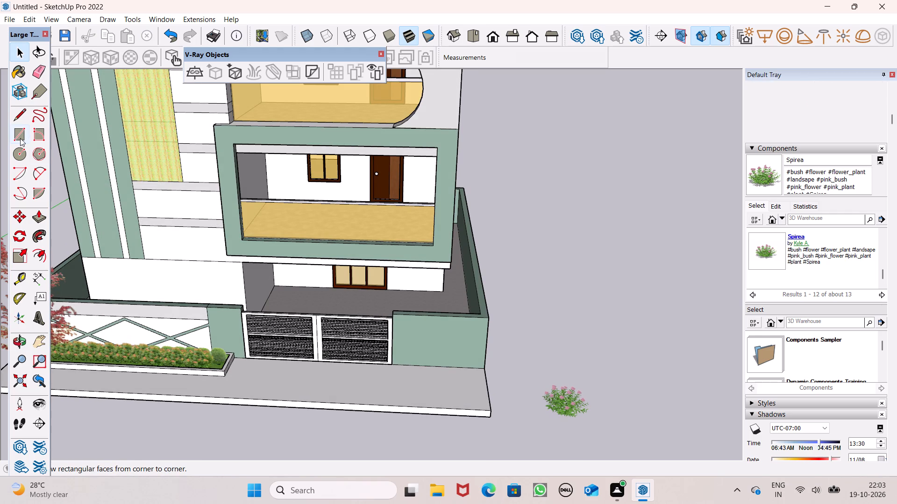
left_click(16, 137)
scroll(439, 395, "up", 4)
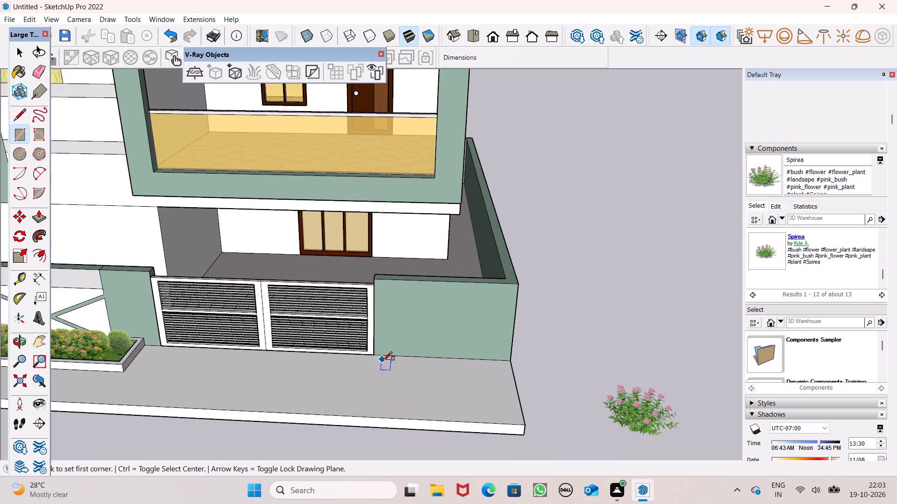
left_click(384, 358)
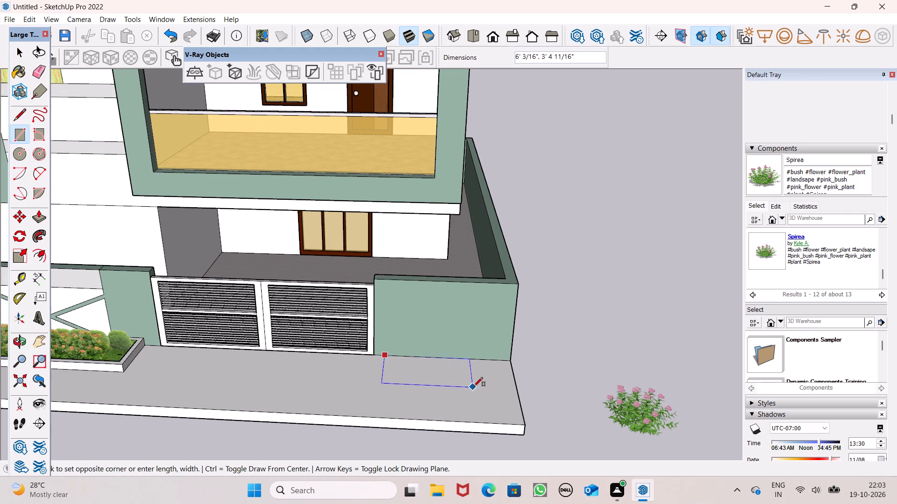
left_click(505, 389)
Offset the rectangle's outline inward by about 2" to form the new planter's rim.
scroll(527, 365, "down", 2)
middle_click_drag(529, 373, 521, 449)
scroll(507, 435, "up", 3)
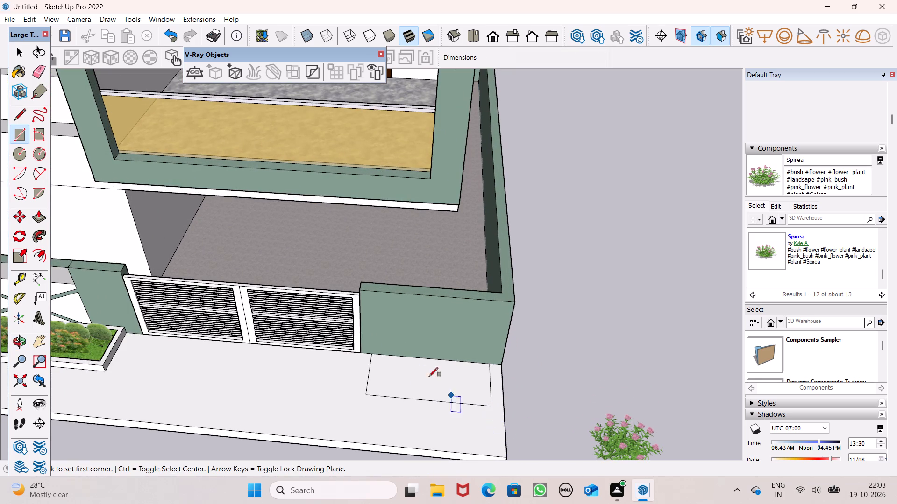
left_click(40, 257)
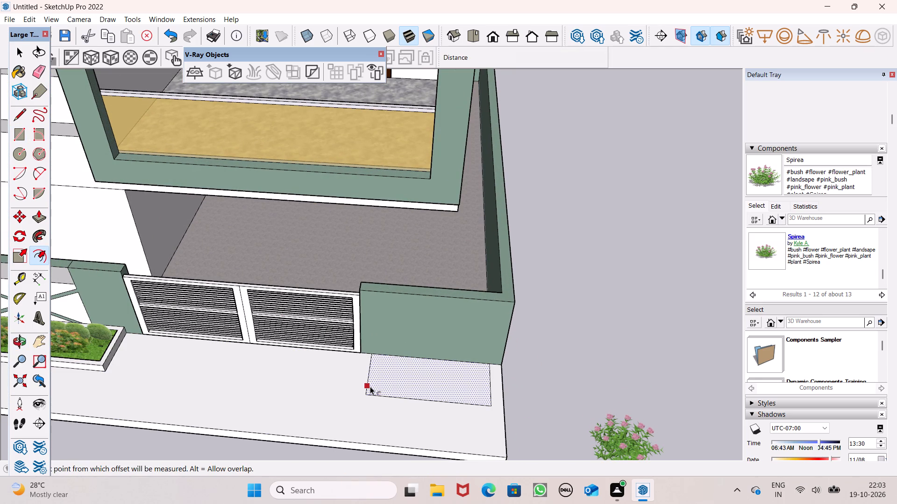
left_click(370, 386)
left_click(370, 383)
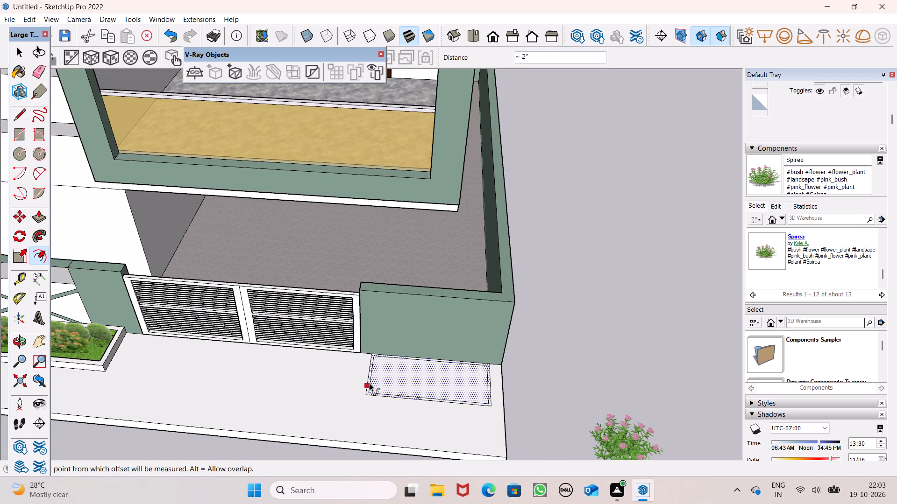
key("space")
left_click(547, 397)
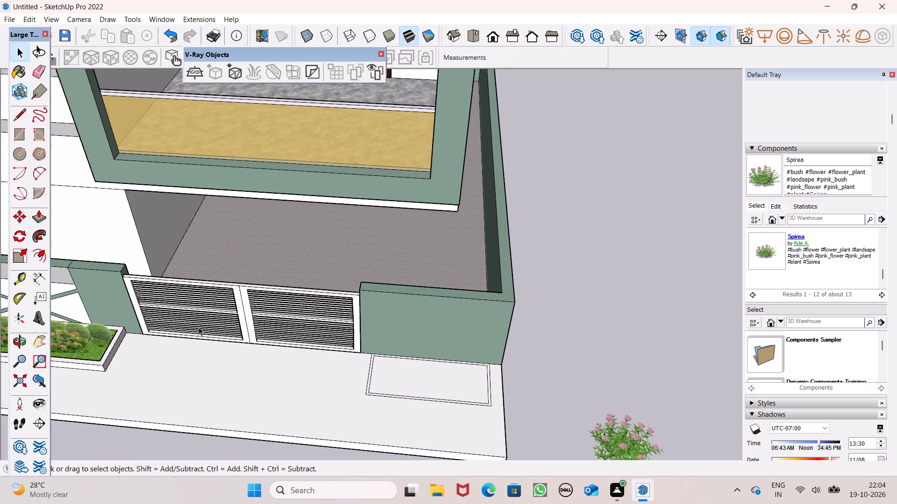
Push/Pull the rim strip up about 7 3/8", matching the height of the existing planter.
left_click(38, 255)
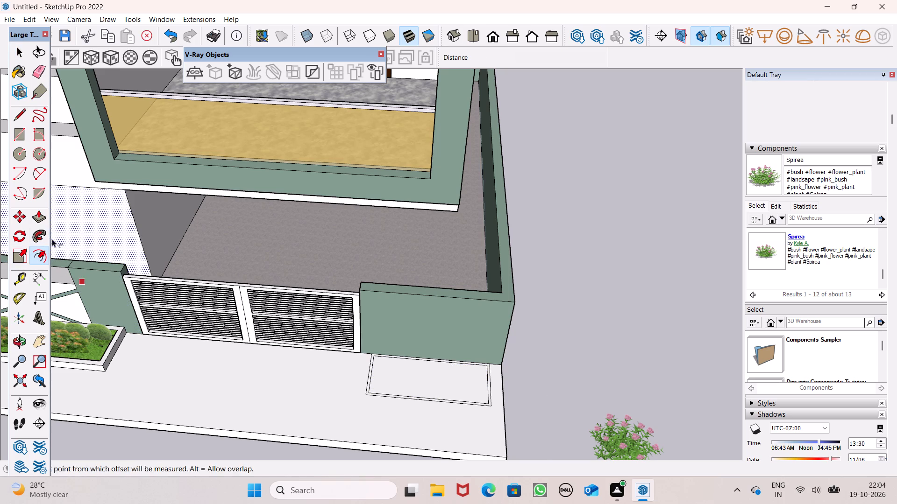
left_click(39, 220)
scroll(296, 368, "up", 2)
scroll(396, 393, "down", 3)
scroll(384, 396, "up", 4)
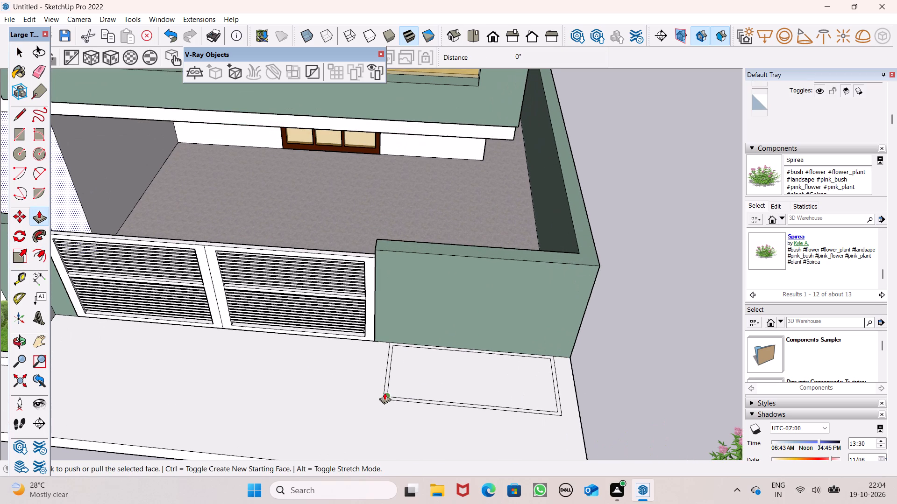
scroll(395, 389, "up", 1)
key("space")
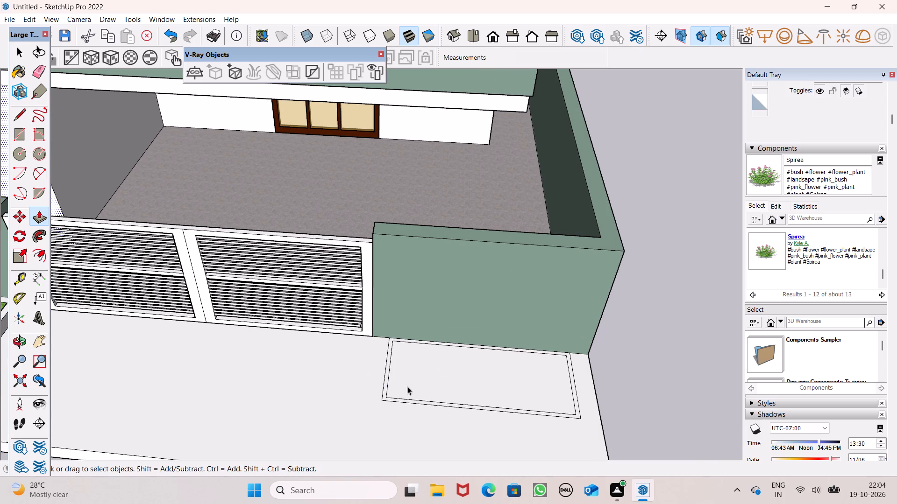
scroll(427, 368, "down", 4)
scroll(395, 390, "up", 5)
left_click(402, 384)
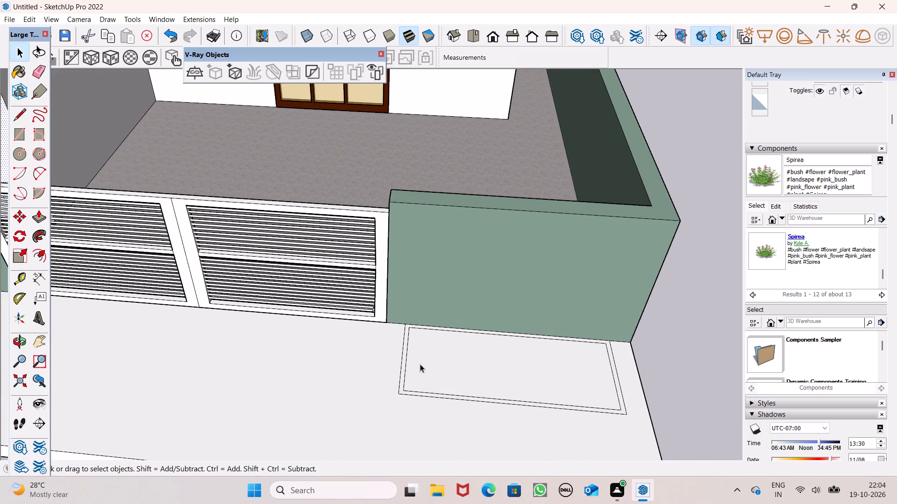
scroll(511, 375, "down", 1)
left_click(681, 401)
scroll(419, 406, "up", 5)
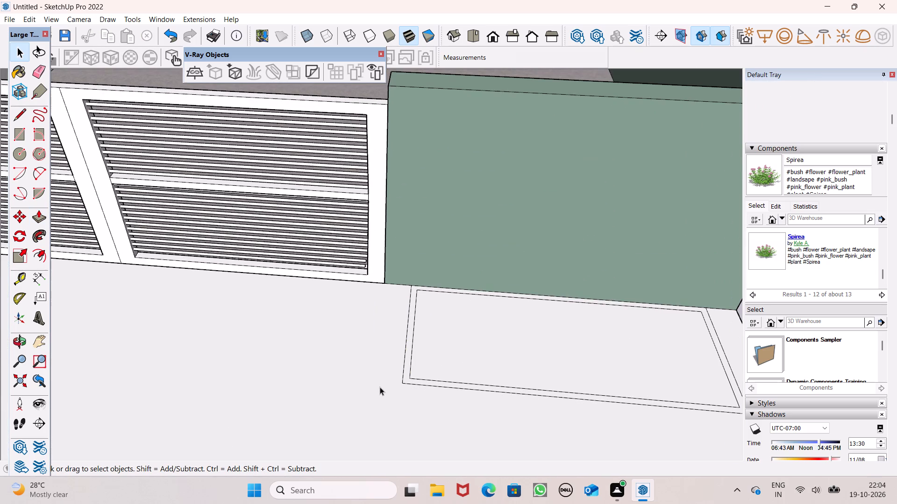
left_click(406, 373)
scroll(463, 335, "down", 5)
scroll(394, 343, "down", 5)
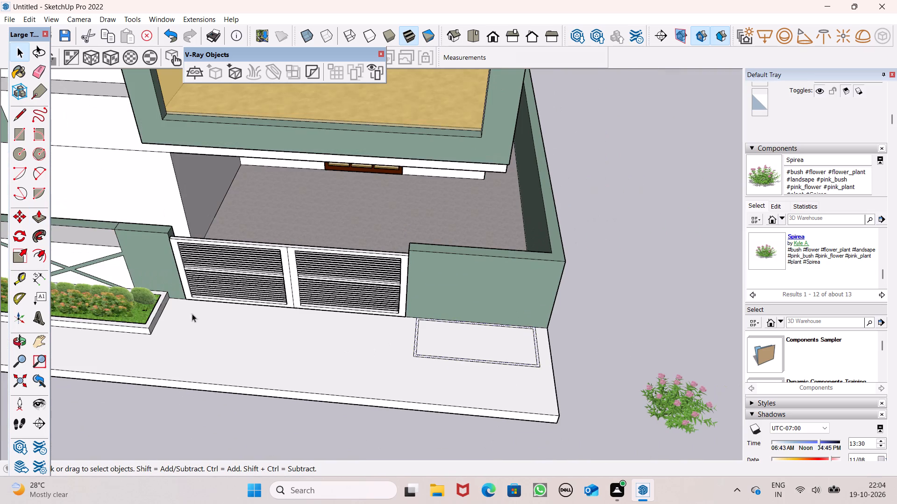
left_click(36, 225)
scroll(227, 313, "up", 4)
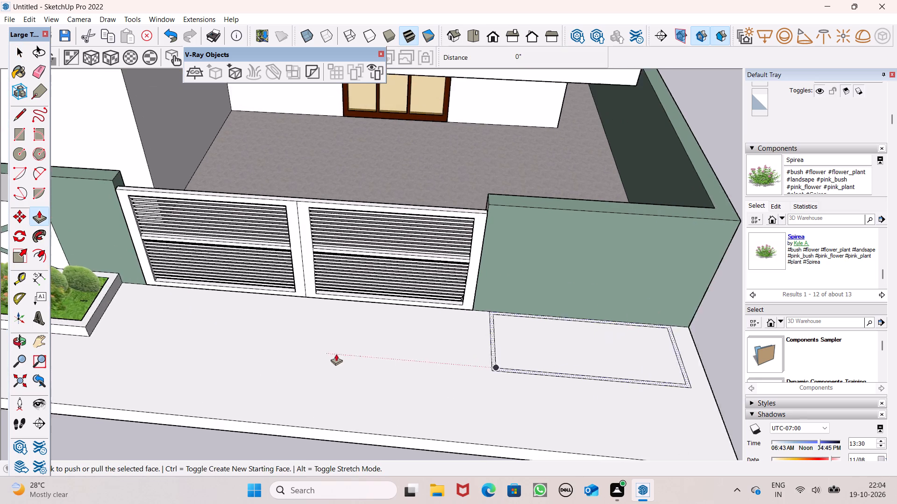
scroll(336, 354, "up", 1)
left_click_drag(508, 362, 509, 357)
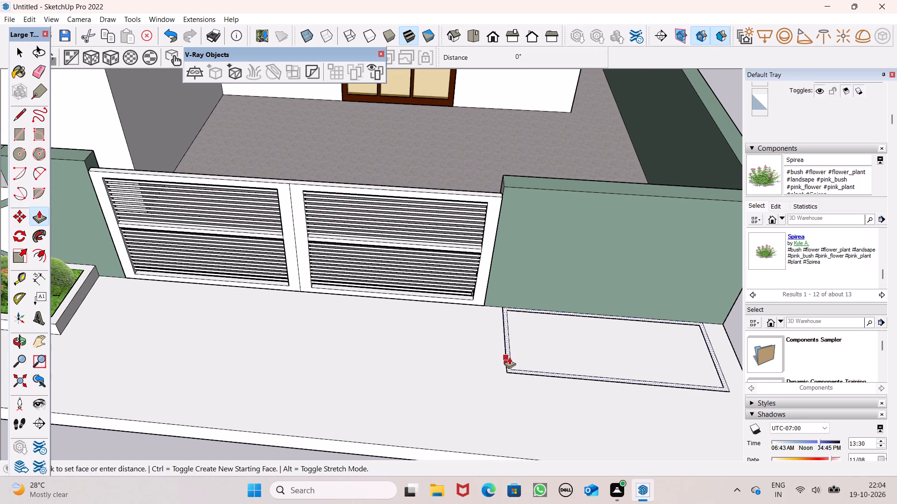
left_click_drag(509, 357, 63, 308)
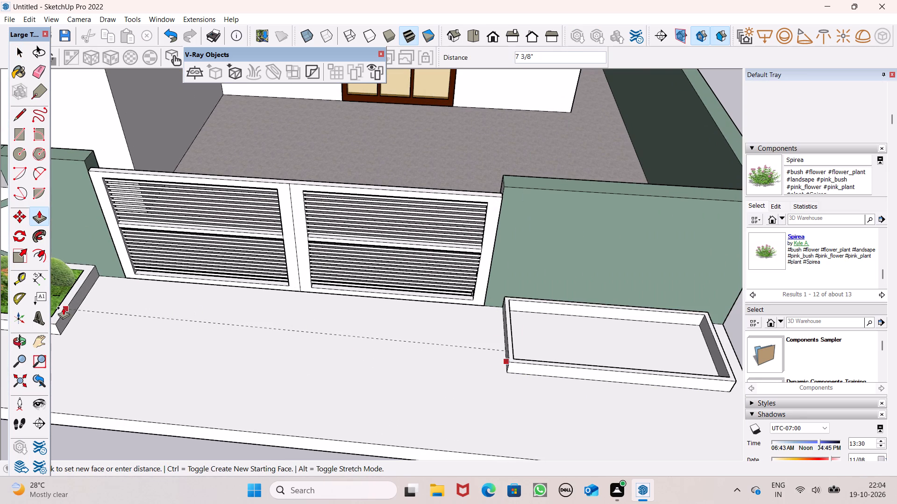
left_click_drag(63, 308, 62, 308)
scroll(71, 306, "down", 5)
key("space")
scroll(163, 310, "down", 4)
scroll(325, 343, "up", 2)
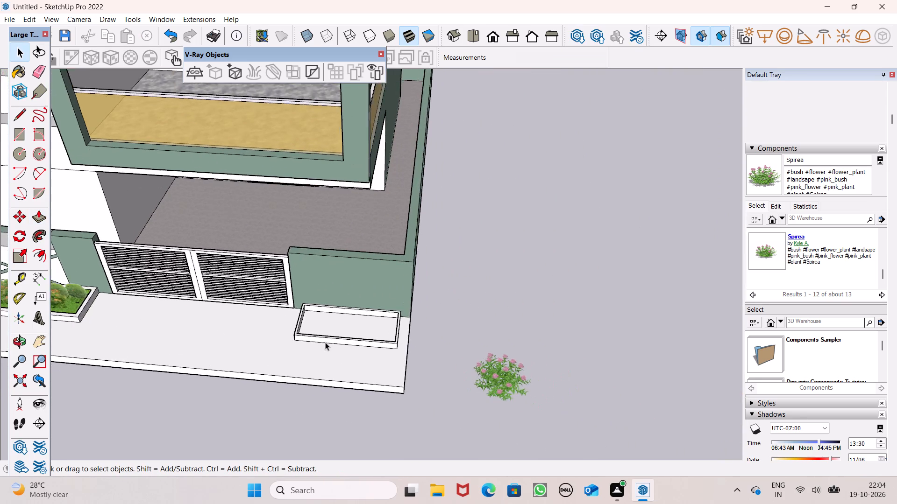
Paint the new planter's floor, its wall-side inner face and its outer-end inner face with Grass Dark Green.
scroll(325, 342, "up", 2)
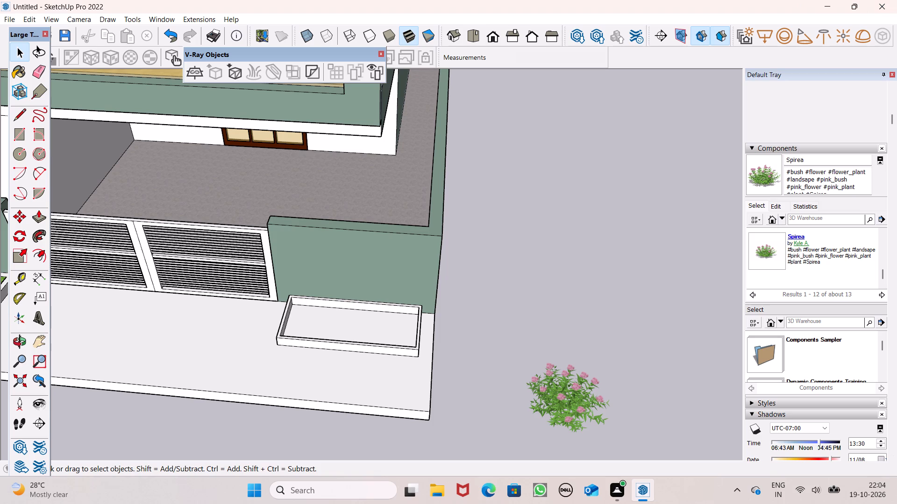
scroll(782, 234, "down", 9)
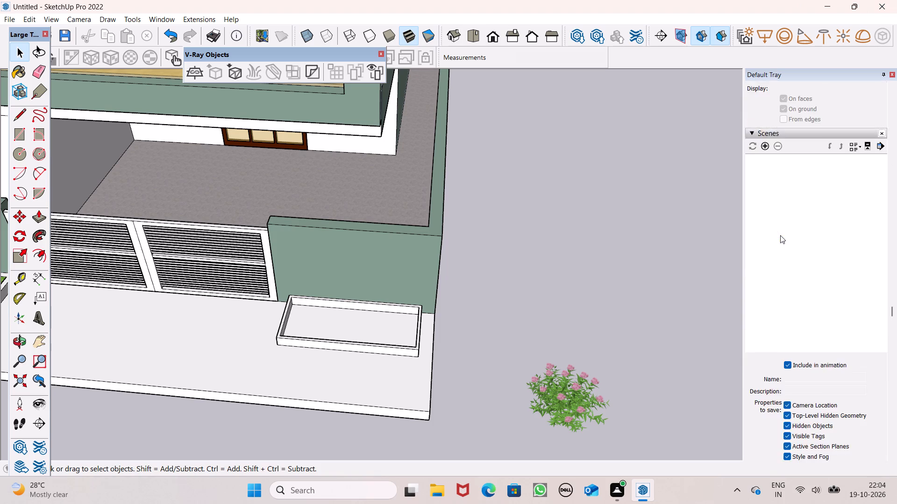
scroll(780, 236, "down", 6)
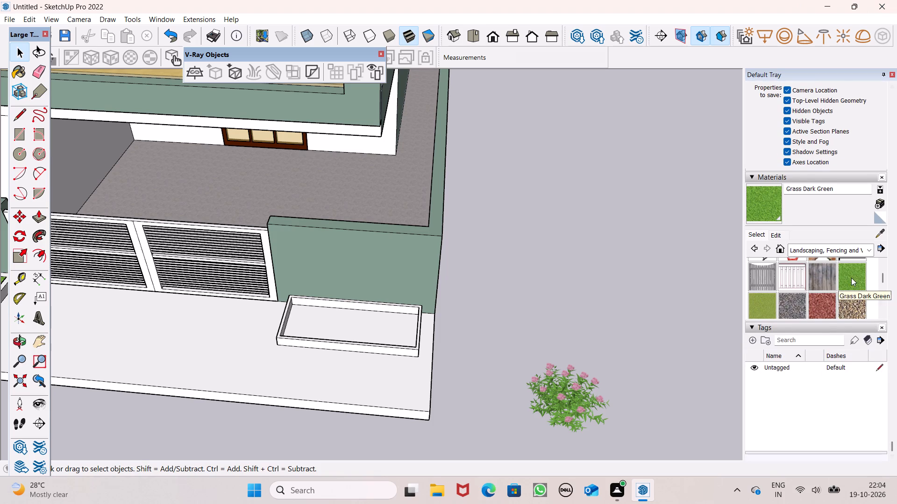
left_click(851, 277)
left_click(359, 329)
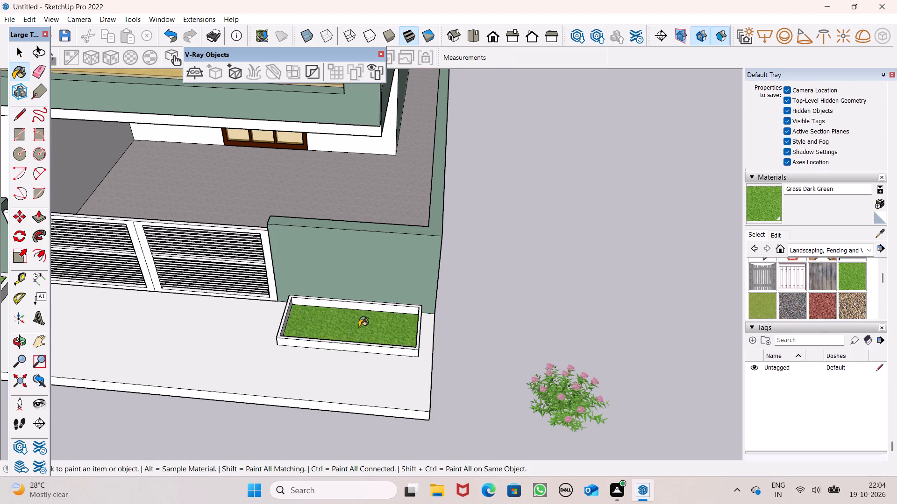
scroll(359, 327, "up", 6)
left_click(370, 288)
middle_click_drag(427, 336, 557, 292)
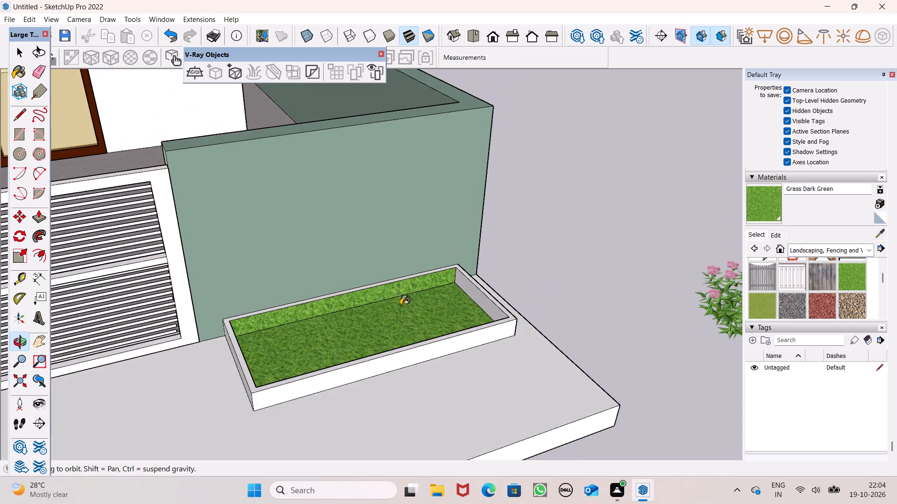
scroll(394, 307, "up", 4)
left_click(510, 294)
Paint the new planter's front and gate-side inner faces with Grass Dark Green too.
middle_click_drag(500, 301, 723, 272)
scroll(665, 289, "up", 1)
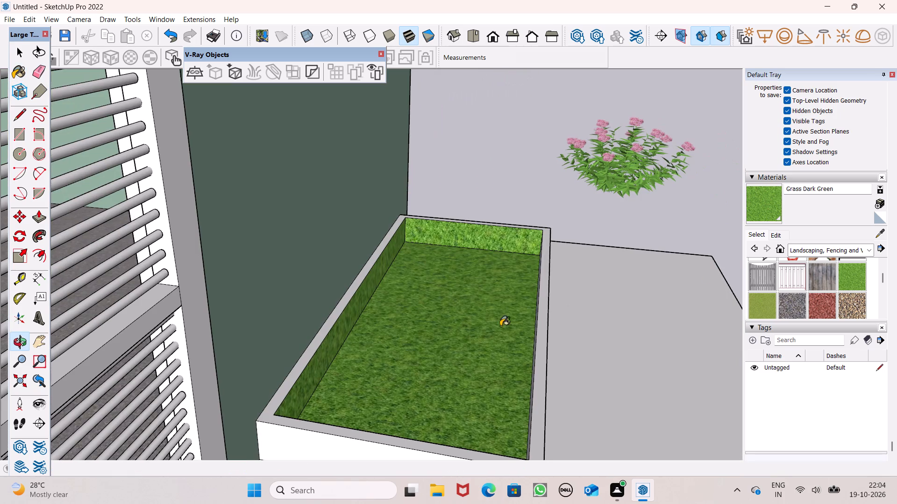
scroll(499, 331, "up", 1)
middle_click_drag(504, 331, 545, 319)
scroll(570, 317, "up", 3)
left_click(577, 318)
scroll(557, 259, "down", 4)
middle_click_drag(551, 294, 161, 330)
scroll(239, 270, "down", 3)
middle_click_drag(309, 304, 236, 348)
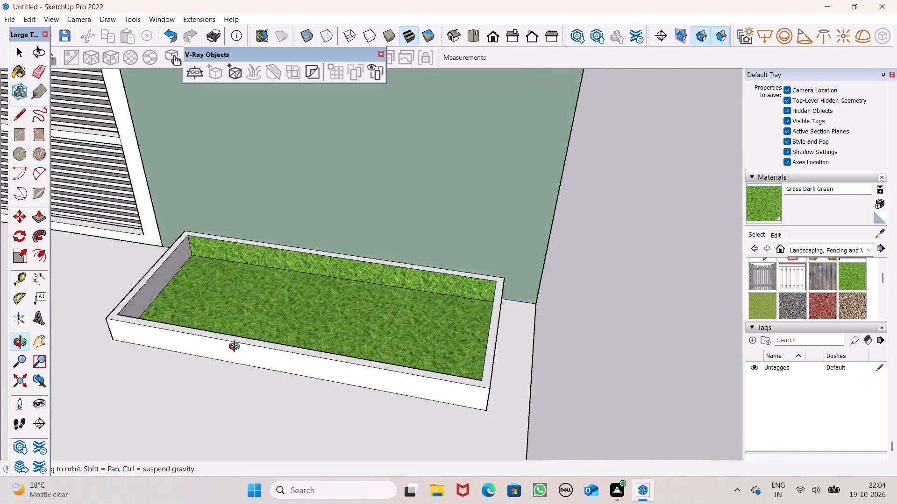
middle_click_drag(236, 348, 135, 310)
scroll(173, 253, "up", 4)
left_click(185, 248)
scroll(234, 248, "down", 3)
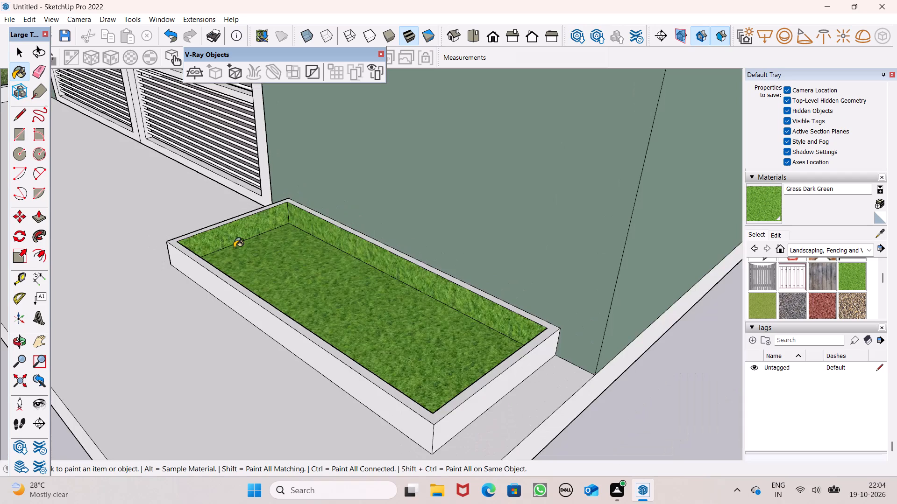
scroll(234, 248, "down", 3)
middle_click_drag(258, 309, 336, 298)
key("space")
Move the Spirea about 14' from the ground beside the slab to the gate-side end of the new planter.
scroll(295, 277, "down", 5)
scroll(413, 197, "down", 1)
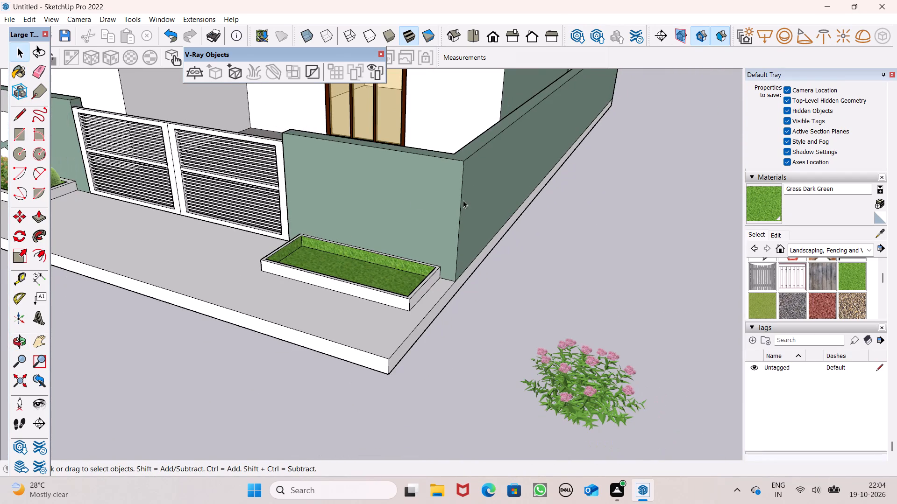
scroll(478, 266, "down", 2)
middle_click_drag(497, 288, 555, 276)
left_click(622, 308)
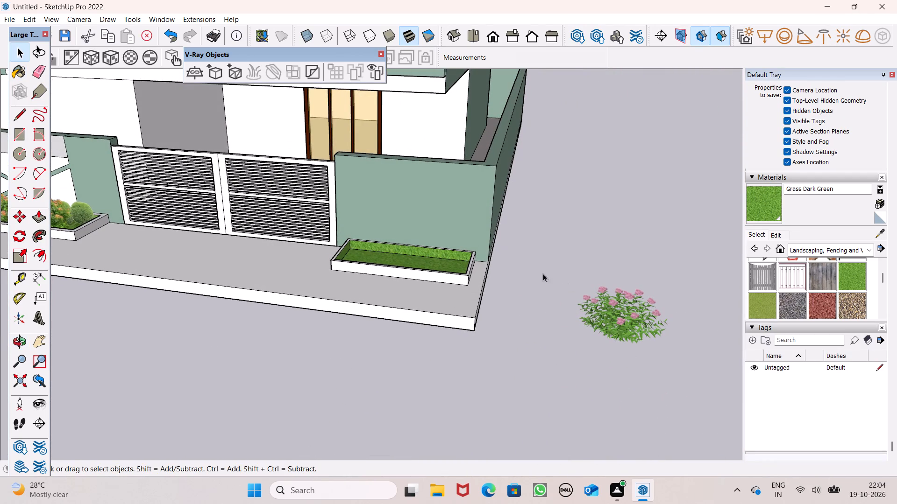
key("m")
key("Return")
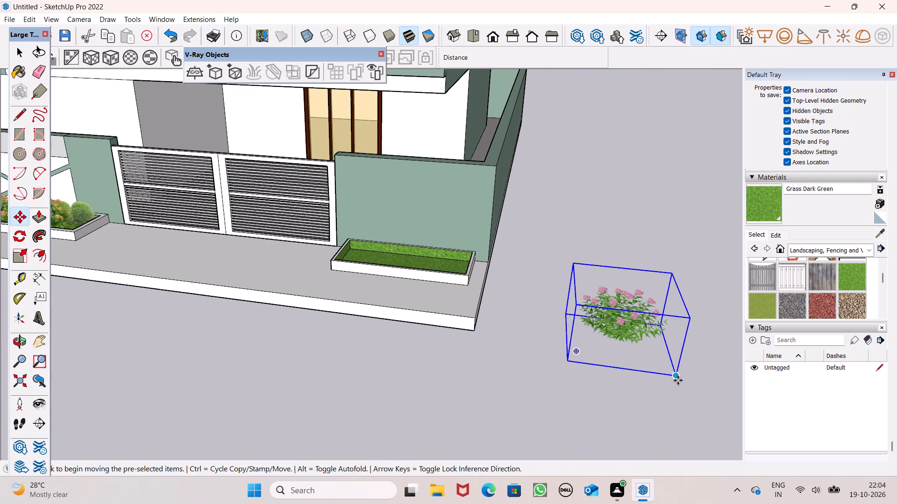
left_click_drag(678, 380, 405, 291)
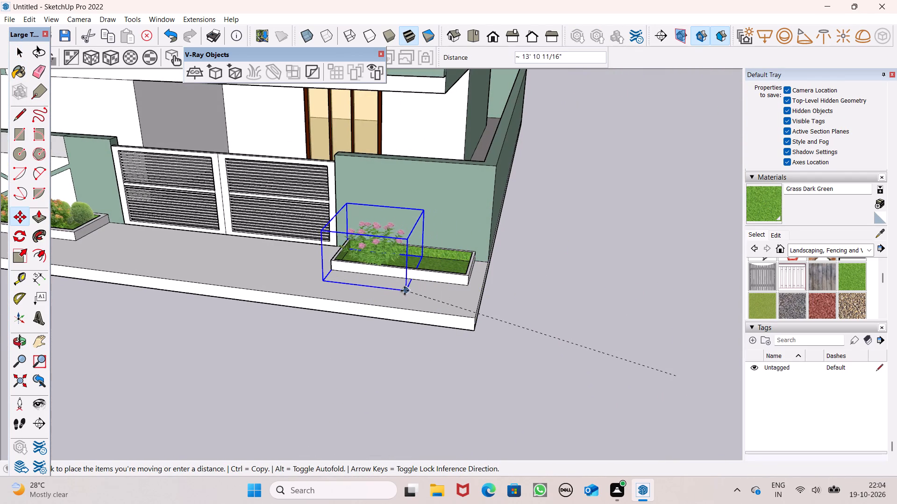
left_click_drag(405, 291, 397, 289)
Adjust the Spirea with several small moves so it sits in the new planter's gate-side inner corner, near the wall.
scroll(387, 260, "up", 7)
middle_click_drag(412, 260, 203, 307)
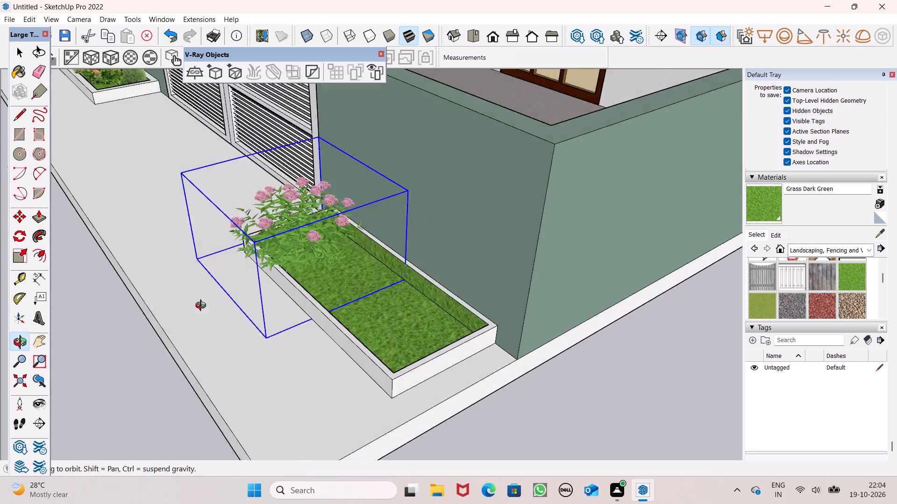
middle_click_drag(203, 307, 197, 308)
scroll(232, 289, "up", 2)
middle_click_drag(315, 307, 333, 245)
scroll(292, 278, "up", 2)
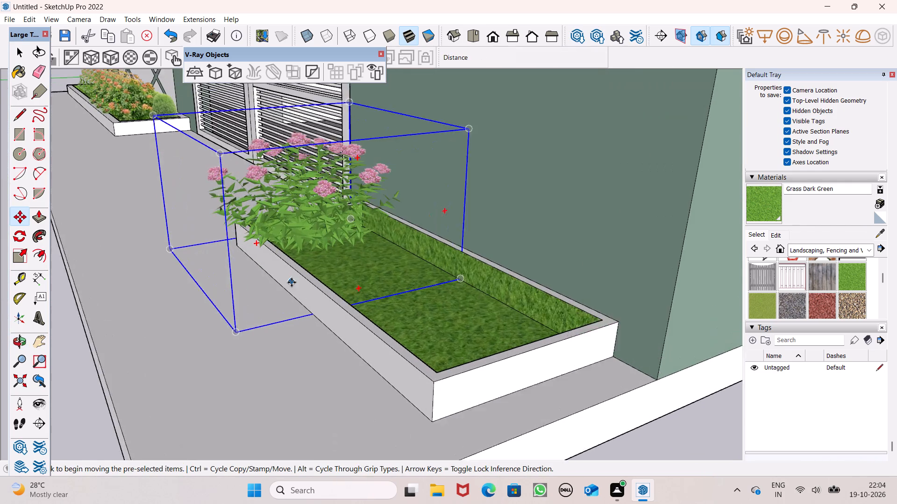
scroll(292, 282, "up", 1)
left_click_drag(233, 340, 256, 349)
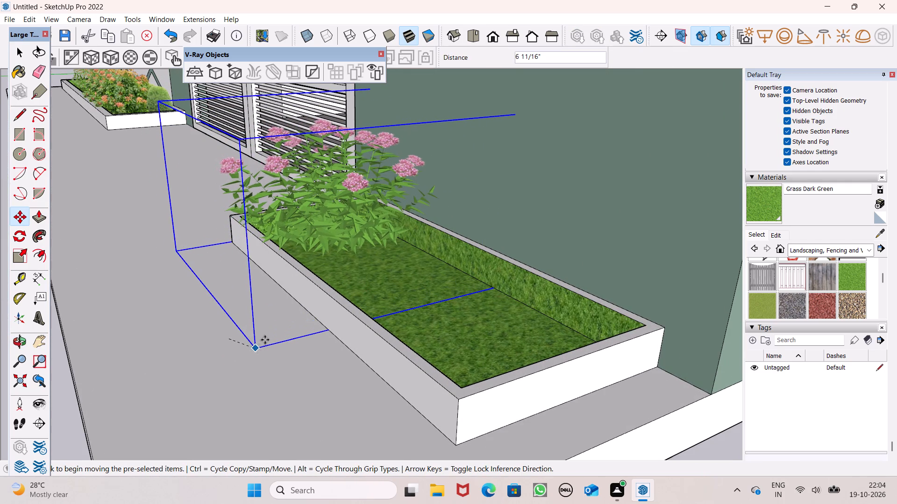
left_click_drag(374, 223, 376, 231)
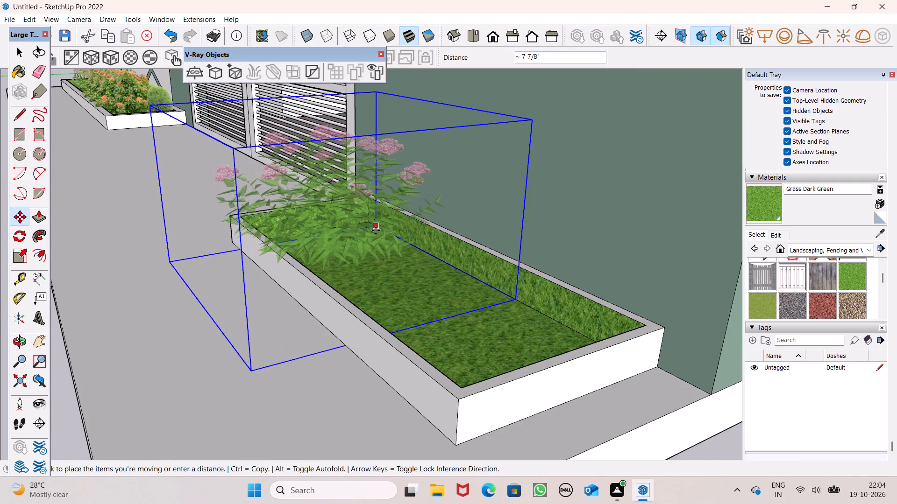
left_click_drag(376, 231, 373, 211)
left_click(372, 213)
middle_click(377, 240)
scroll(378, 240, "up", 1)
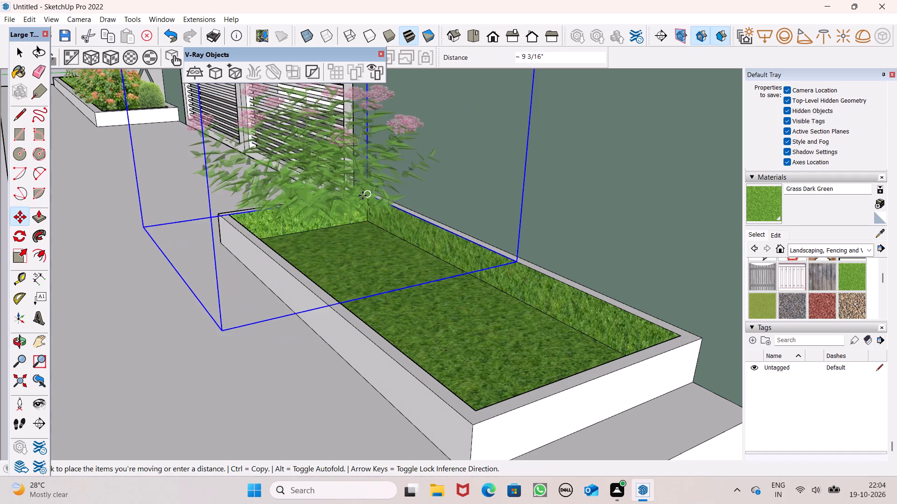
left_click(360, 204)
Copy the Spirea along the new planter towards its outer end.
scroll(363, 290, "up", 1)
middle_click_drag(362, 289, 640, 279)
scroll(550, 277, "down", 1)
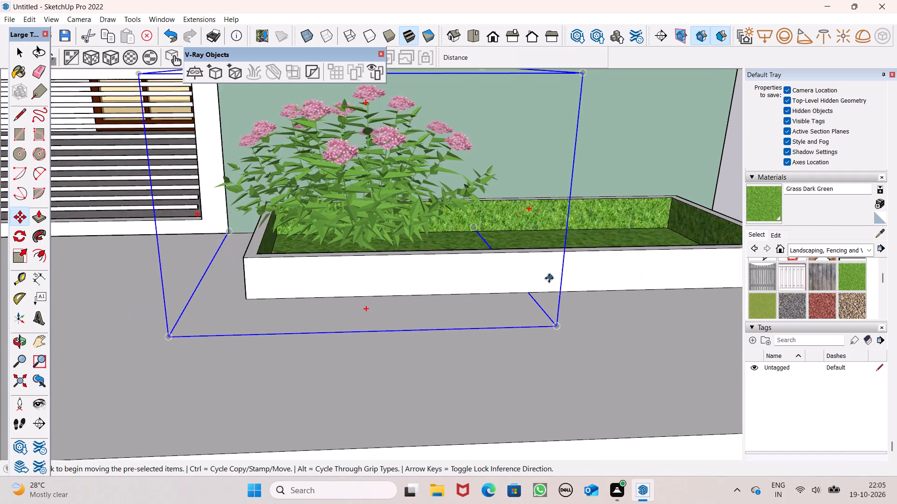
scroll(549, 278, "down", 2)
middle_click_drag(476, 296, 461, 351)
scroll(456, 316, "down", 3)
middle_click_drag(398, 336, 391, 421)
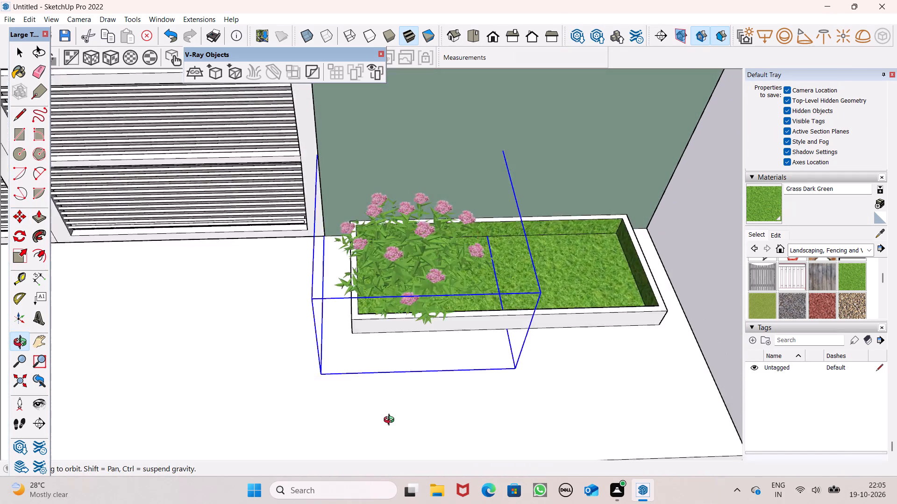
middle_click_drag(391, 421, 308, 411)
scroll(252, 312, "down", 4)
middle_click_drag(423, 345, 221, 345)
scroll(392, 304, "up", 5)
left_click_drag(430, 322, 432, 329)
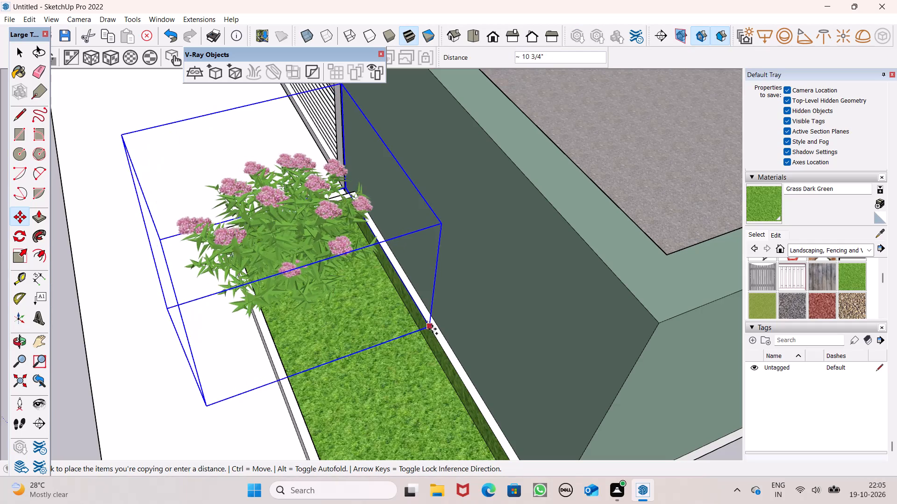
left_click_drag(432, 329, 513, 402)
Move the raised Spirea copy down about 1' 10 1/2" into the planter beside the first plant.
scroll(471, 224, "down", 5)
middle_click_drag(457, 267, 457, 266)
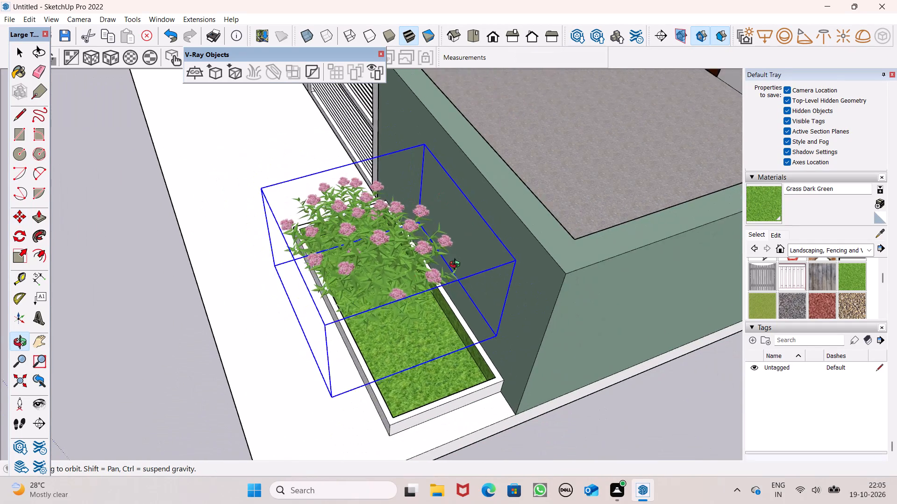
middle_click_drag(457, 266, 527, 120)
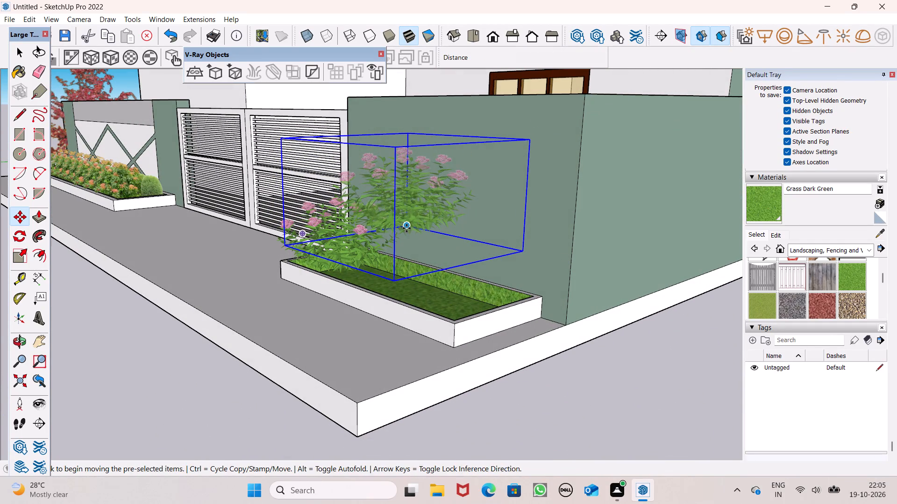
left_click_drag(406, 228, 388, 279)
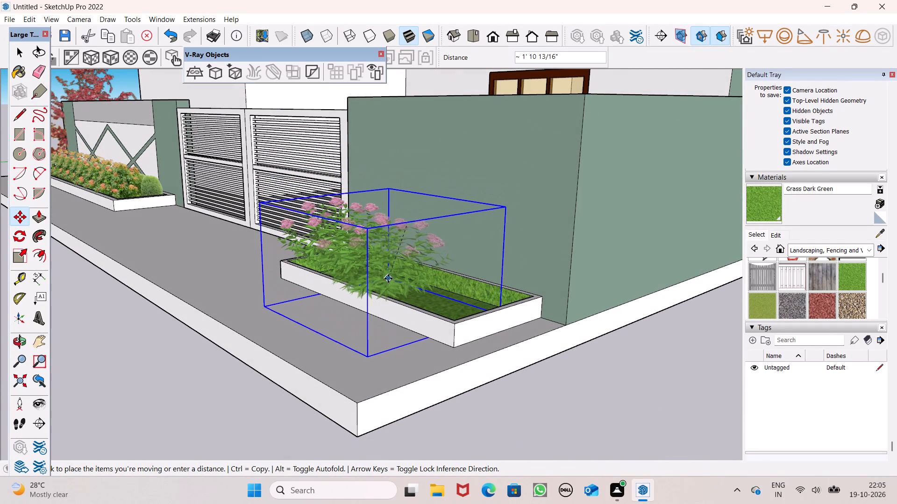
left_click_drag(388, 279, 390, 275)
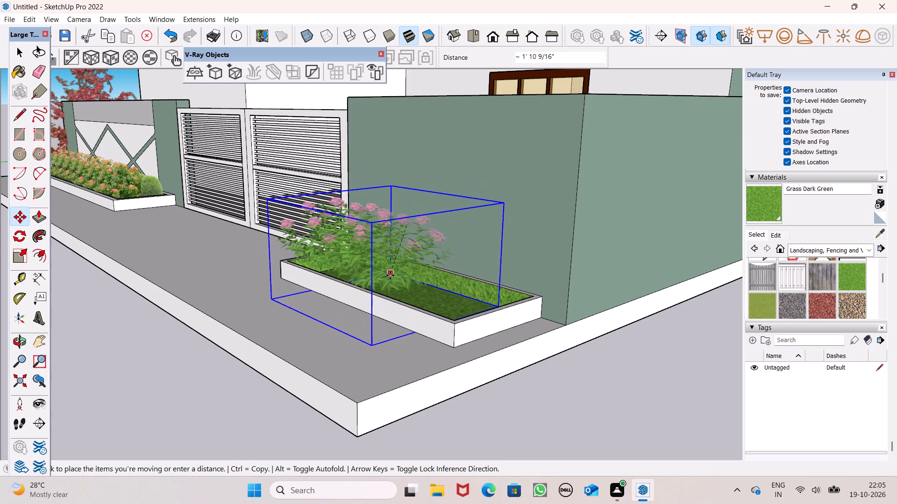
left_click_drag(390, 275, 390, 273)
Copy the second Spirea further along the planter towards its outer end to make a third plant.
scroll(425, 277, "up", 1)
middle_click_drag(425, 276, 606, 207)
scroll(662, 99, "down", 3)
middle_click_drag(638, 155, 598, 267)
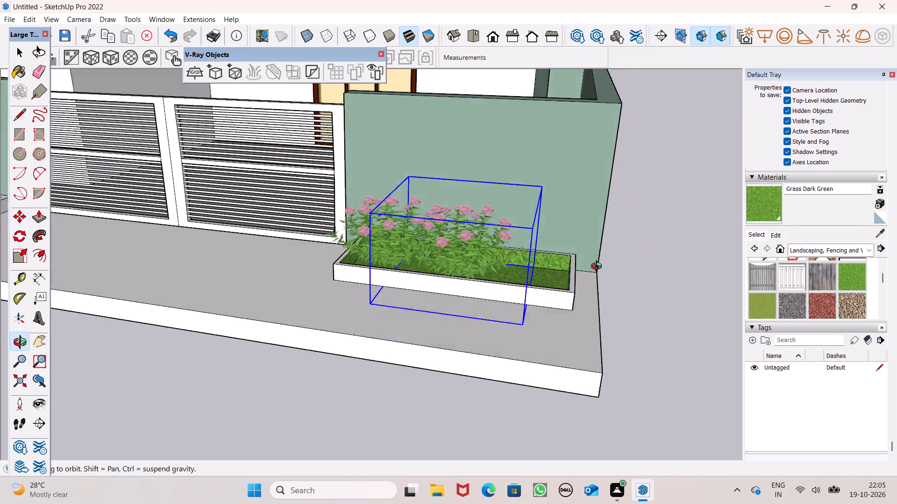
middle_click_drag(598, 267, 582, 278)
scroll(570, 266, "down", 2)
middle_click_drag(563, 277, 449, 364)
scroll(454, 371, "up", 1)
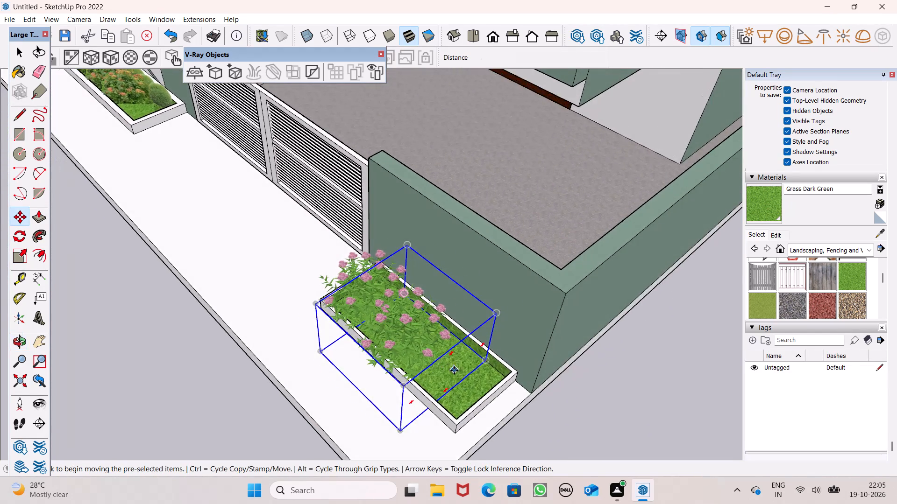
scroll(454, 371, "up", 5)
scroll(408, 354, "down", 4)
middle_click_drag(478, 378, 434, 330)
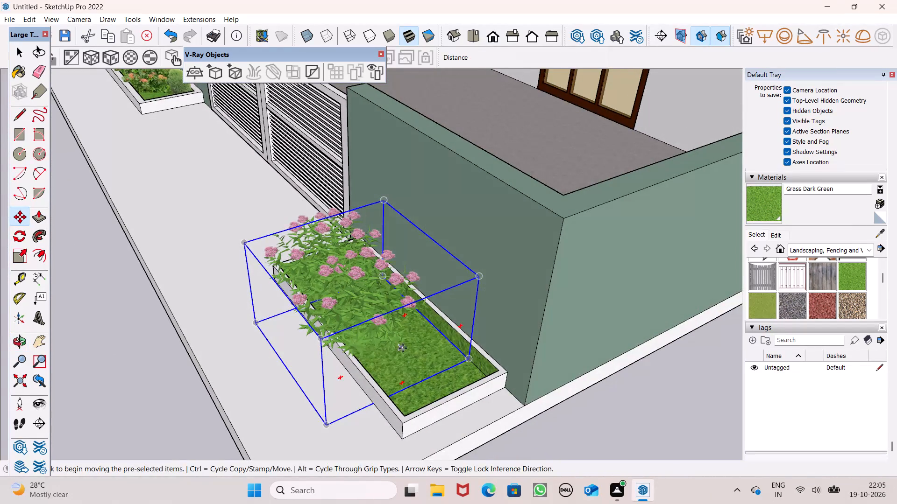
scroll(403, 348, "down", 1)
middle_click_drag(422, 373, 421, 350)
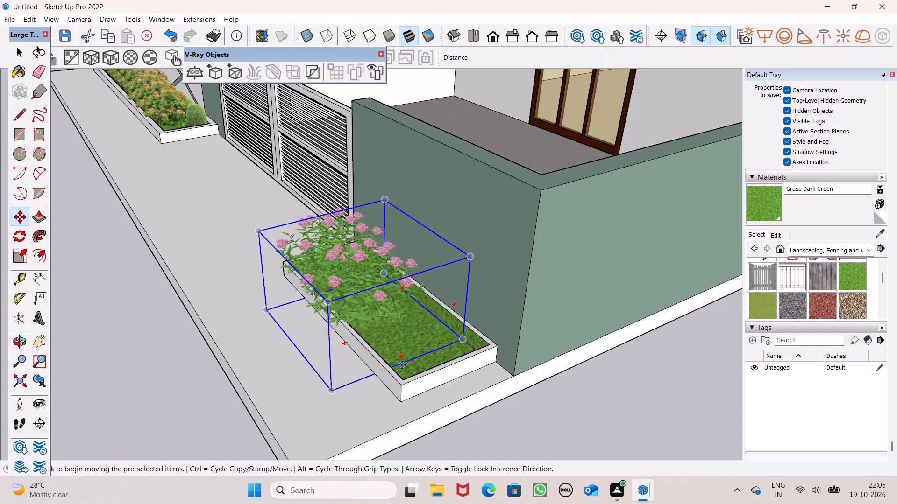
left_click_drag(402, 365, 433, 386)
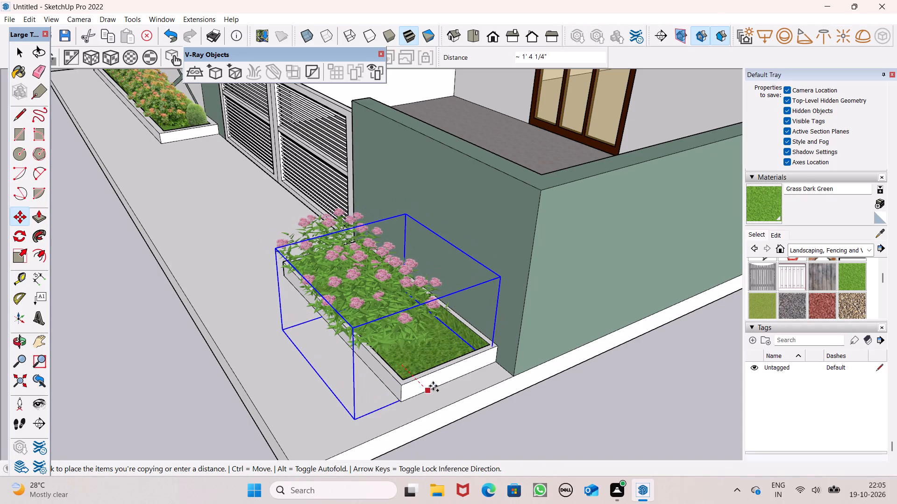
left_click_drag(433, 386, 438, 394)
Move the third Spirea about 5 3/16" along the planter's length towards its outer end and deselect it.
middle_click_drag(446, 396, 635, 325)
scroll(631, 323, "up", 1)
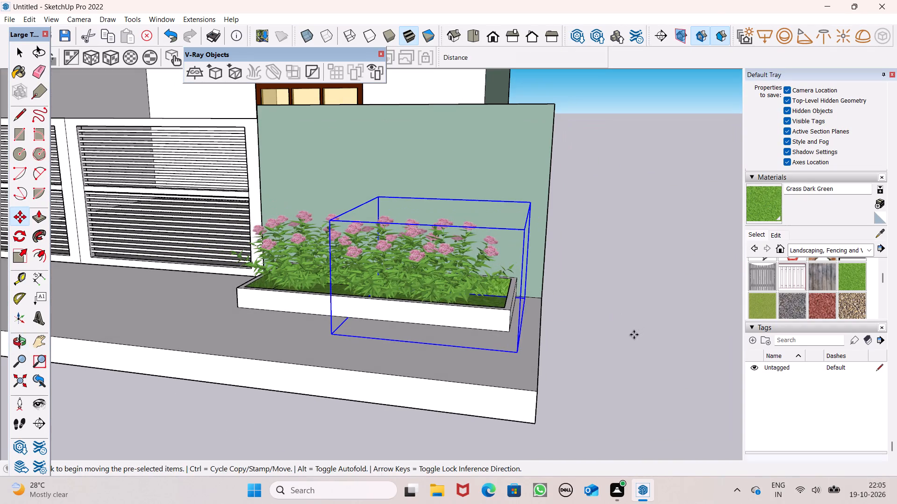
left_click(634, 334)
middle_click(627, 337)
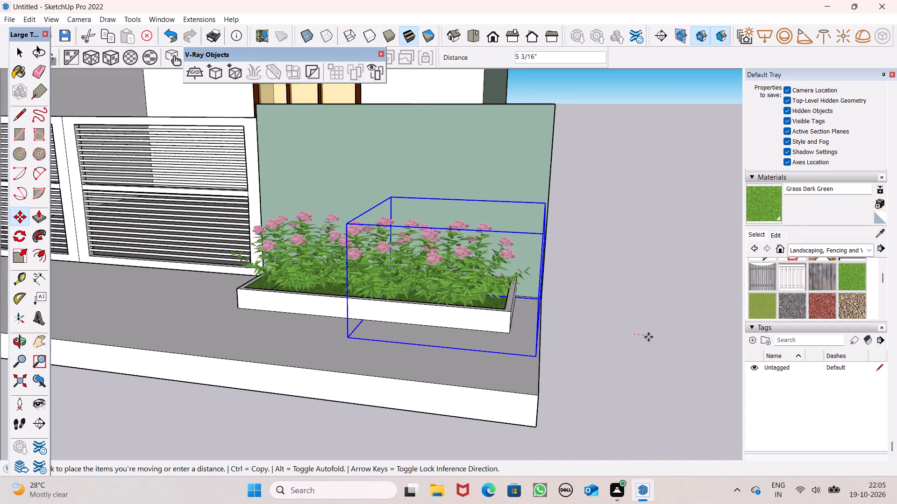
left_click(648, 337)
key("space")
left_click(616, 331)
Examine the planted Spirea row from above, from the front and from the outer end for uncovered grass.
middle_click_drag(595, 340, 419, 405)
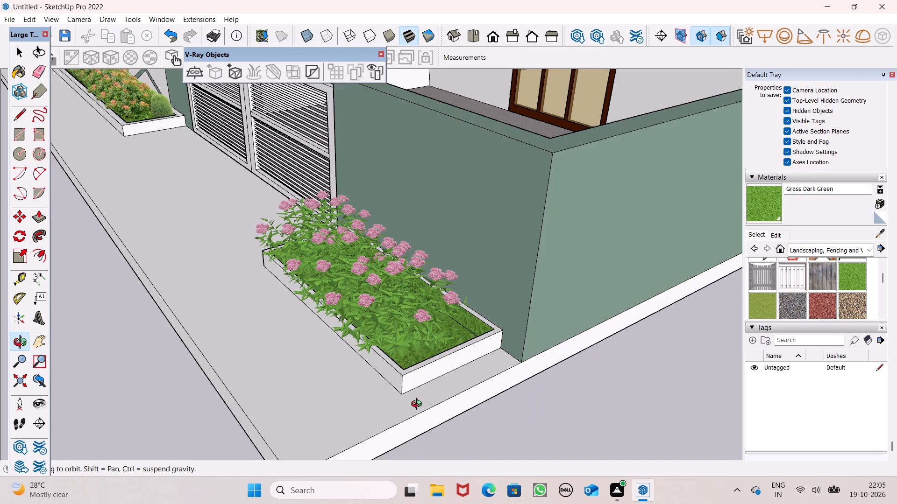
middle_click_drag(419, 405, 418, 401)
scroll(526, 351, "down", 4)
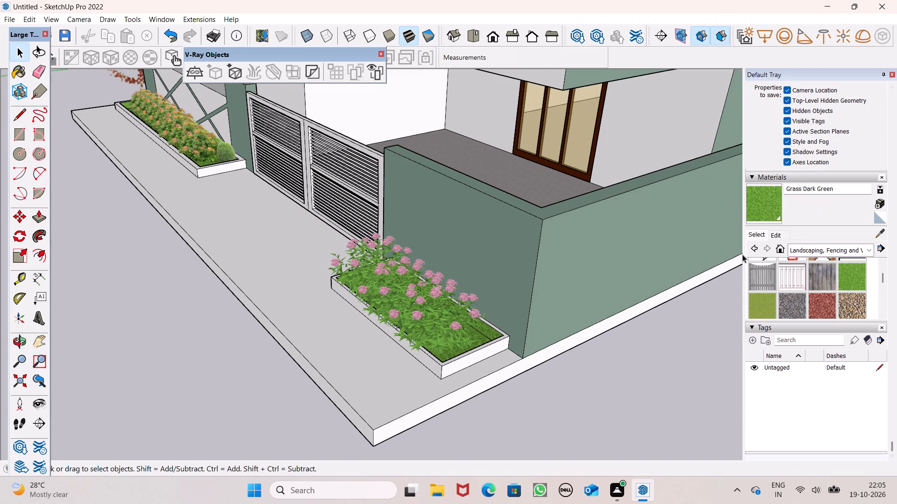
scroll(460, 280, "down", 3)
middle_click_drag(433, 322, 319, 399)
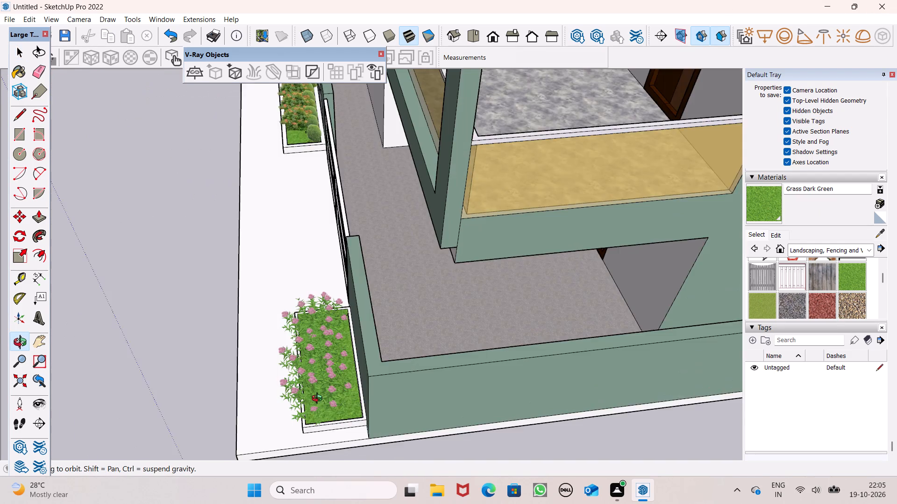
middle_click_drag(319, 399, 316, 392)
scroll(320, 382, "up", 7)
middle_click_drag(320, 402, 449, 301)
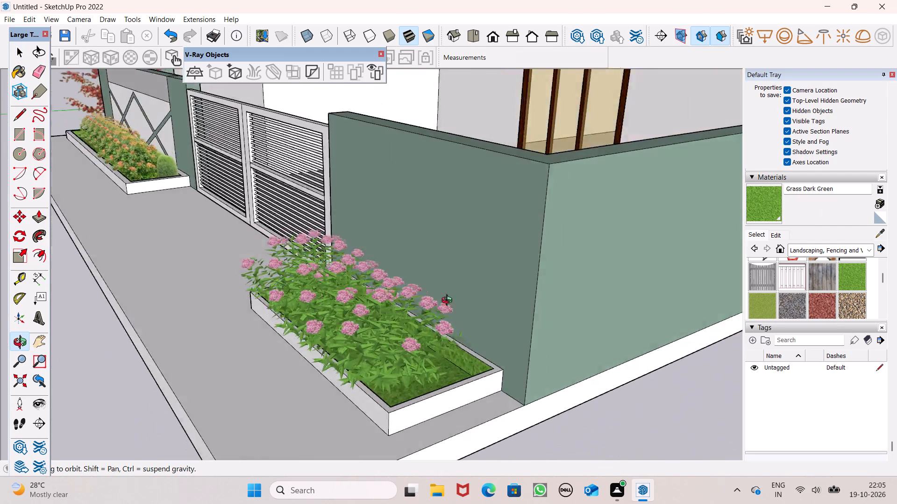
middle_click_drag(449, 301, 553, 304)
scroll(463, 314, "down", 3)
middle_click_drag(406, 333, 559, 270)
scroll(559, 270, "down", 4)
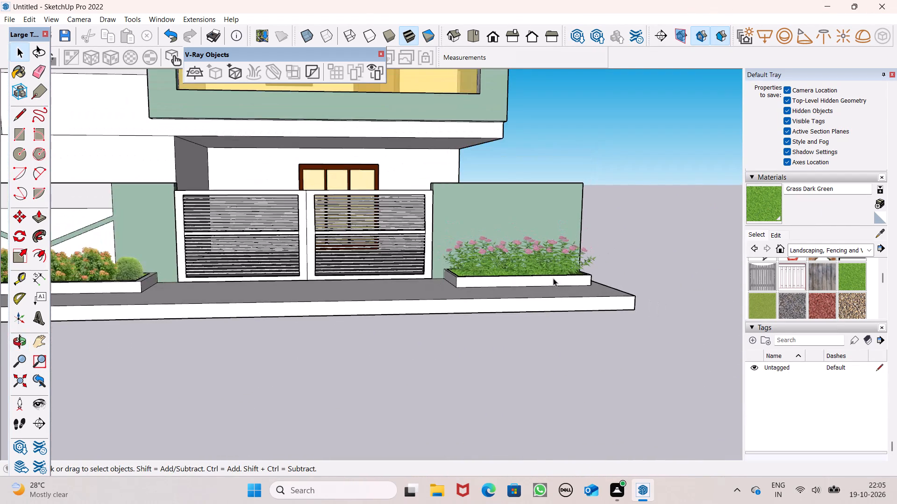
scroll(553, 278, "down", 3)
middle_click_drag(491, 304, 414, 336)
scroll(490, 329, "up", 6)
scroll(516, 270, "down", 2)
middle_click_drag(524, 283, 414, 326)
scroll(469, 394, "up", 7)
scroll(505, 356, "up", 5)
middle_click_drag(480, 345, 391, 380)
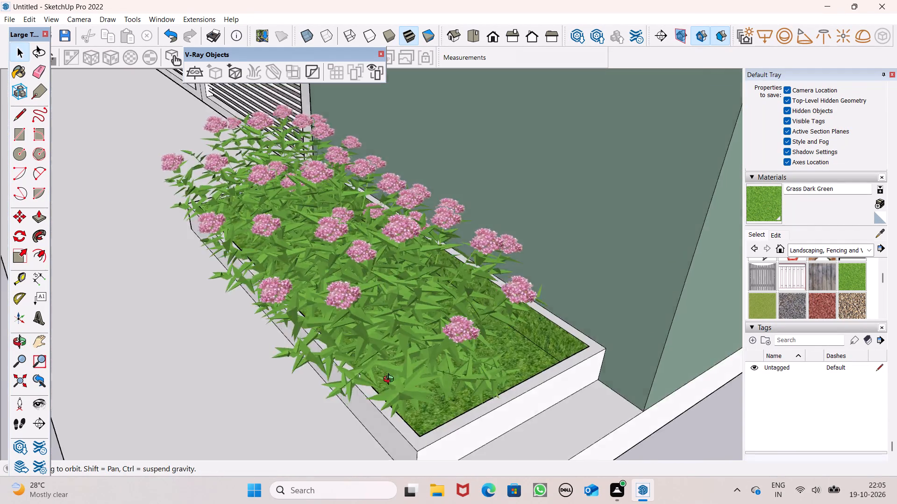
middle_click_drag(391, 380, 329, 337)
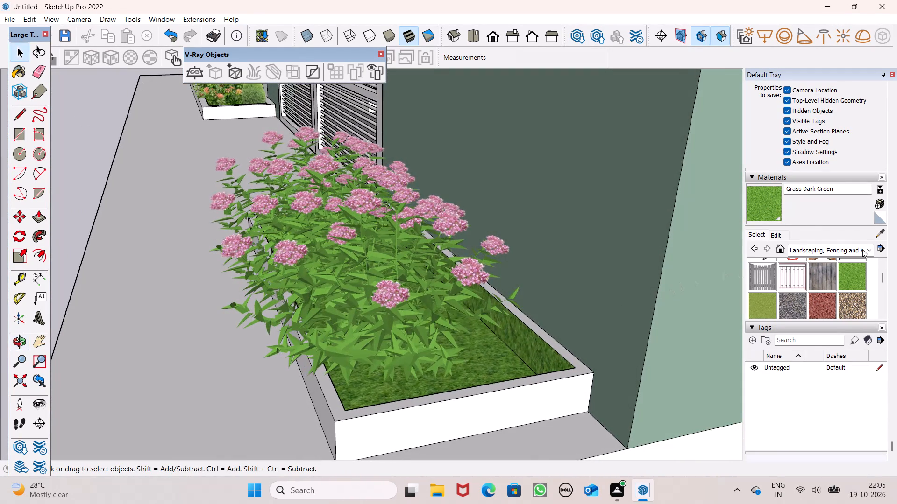
Copy the outermost Spirea a short distance towards the boundary wall to thicken the planter's outer end.
left_click(434, 278)
scroll(434, 279, "down", 2)
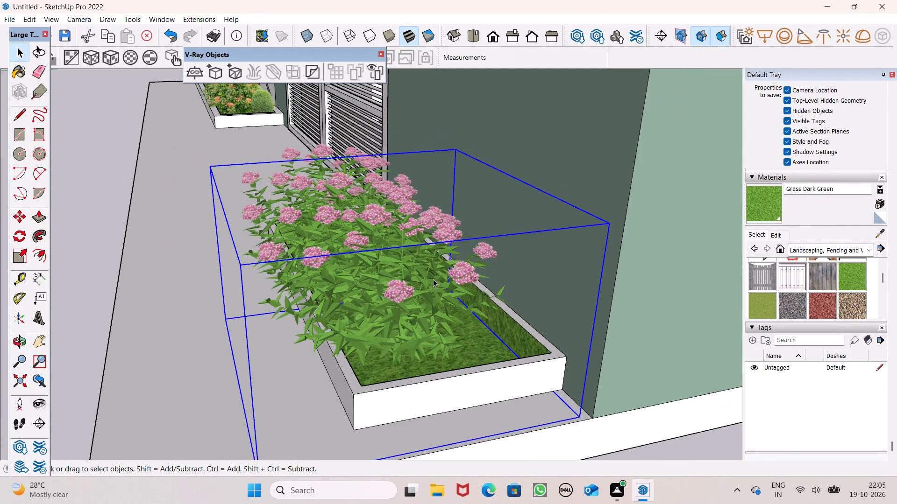
key("m")
key("Return")
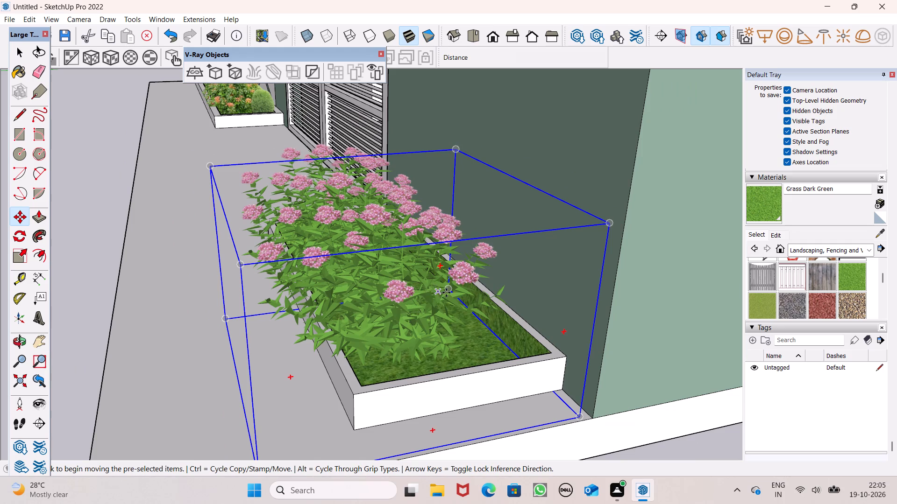
left_click_drag(450, 292, 491, 301)
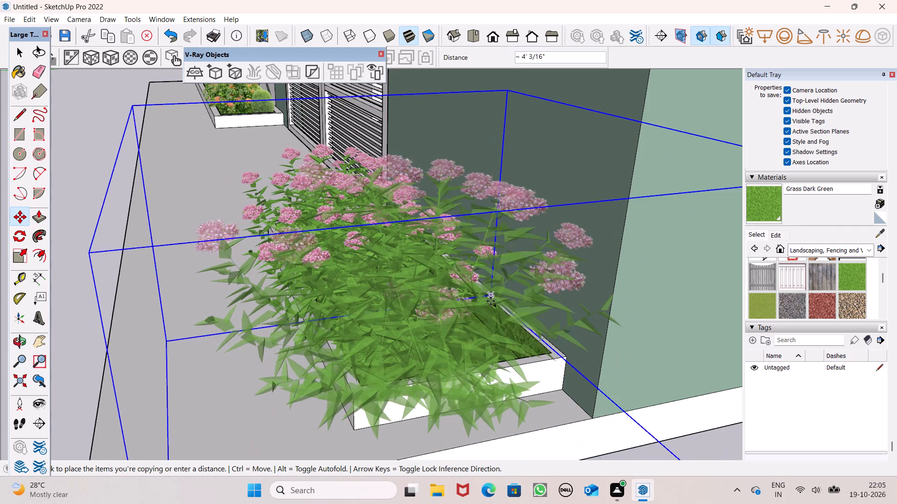
left_click_drag(491, 301, 474, 290)
Shift the newest Spirea copy slightly towards the planter's outer end and deselect it.
middle_click_drag(512, 336, 510, 333)
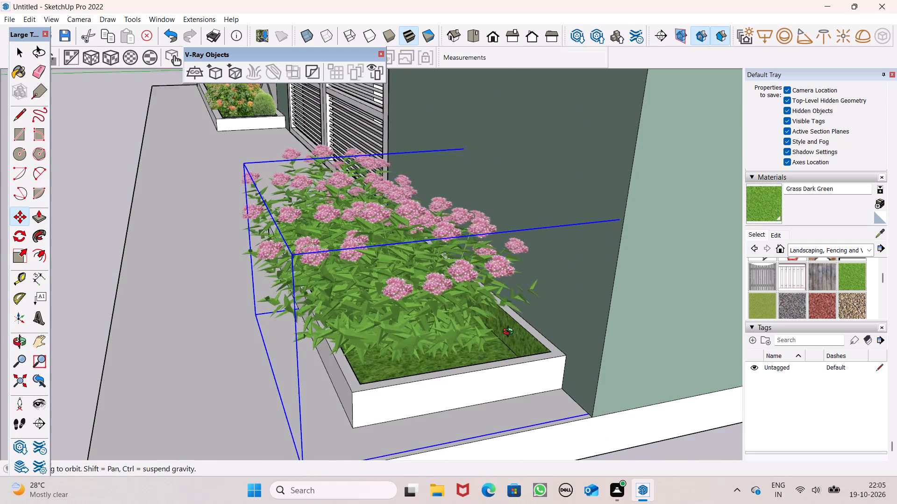
middle_click_drag(510, 333, 425, 308)
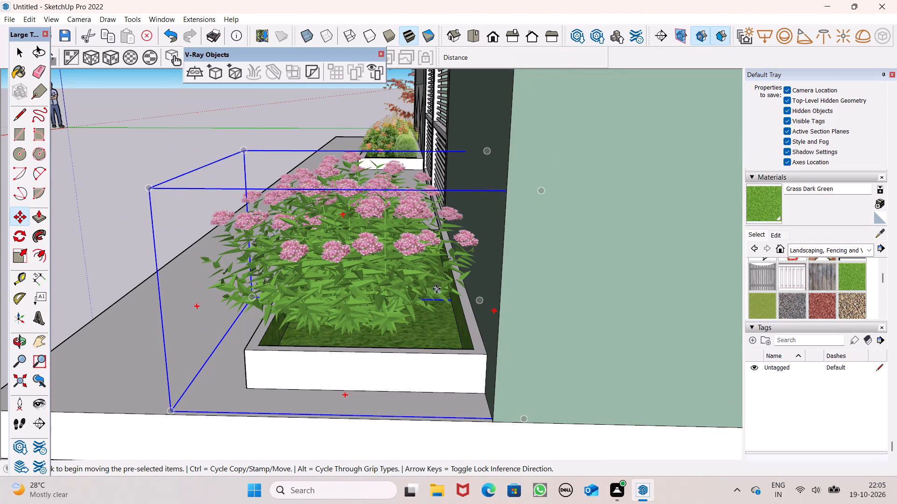
left_click_drag(477, 303, 482, 310)
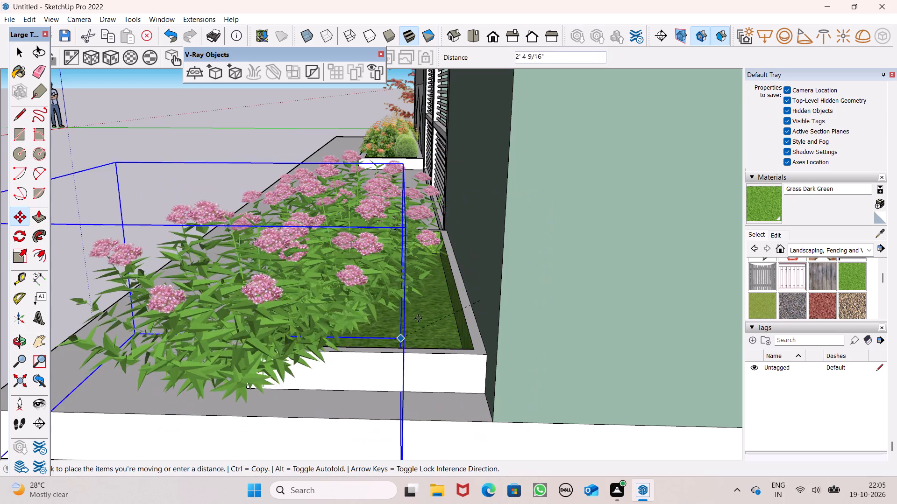
left_click(485, 312)
key("space")
scroll(410, 290, "down", 4)
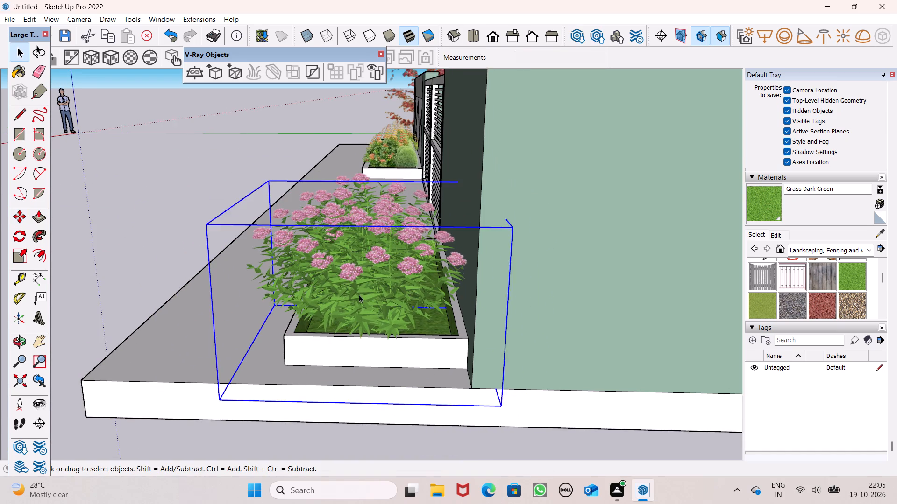
left_click(228, 206)
middle_click_drag(332, 291, 470, 269)
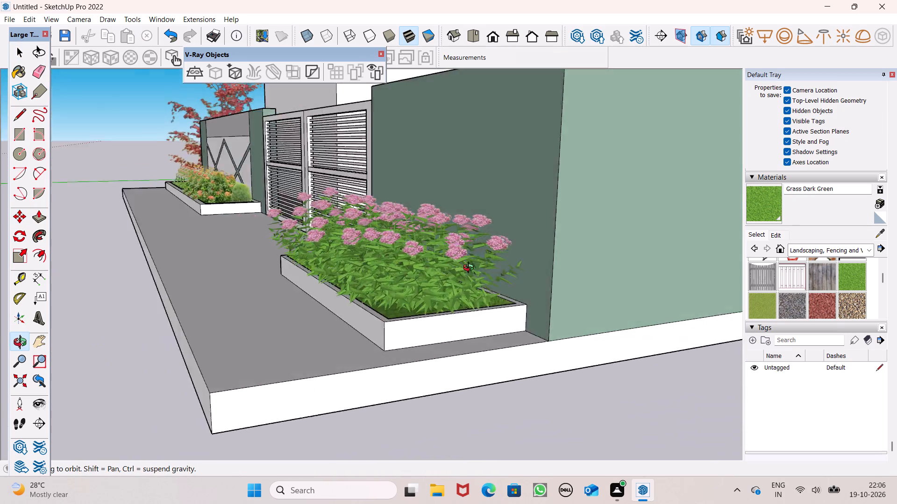
middle_click_drag(470, 269, 567, 273)
middle_click_drag(431, 322, 648, 348)
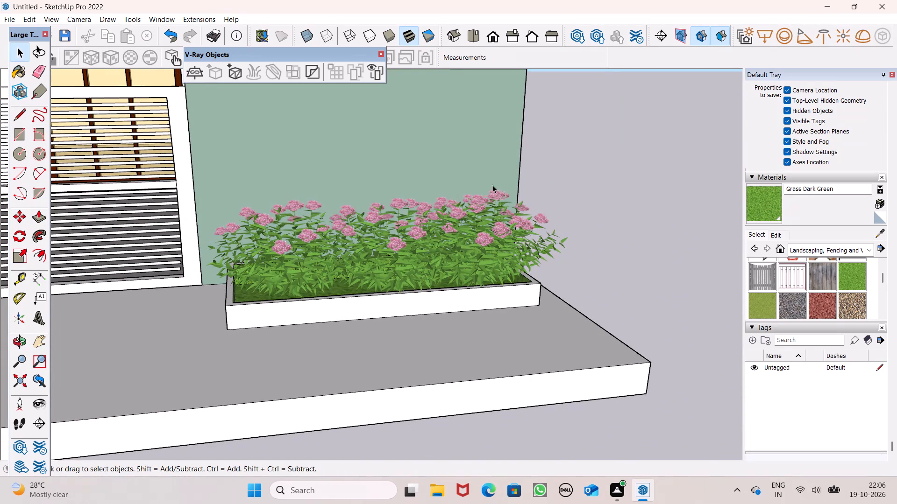
Examine the Spirea planting from the outer end, the wall side and the front for uncovered grass.
scroll(482, 237, "down", 1)
middle_click_drag(503, 283, 188, 261)
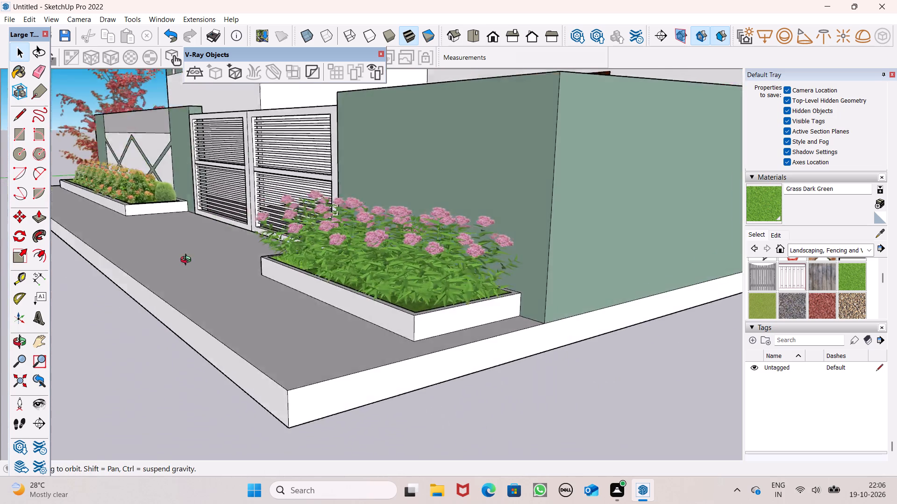
middle_click_drag(188, 261, 153, 255)
scroll(328, 283, "up", 6)
middle_click_drag(463, 301, 238, 342)
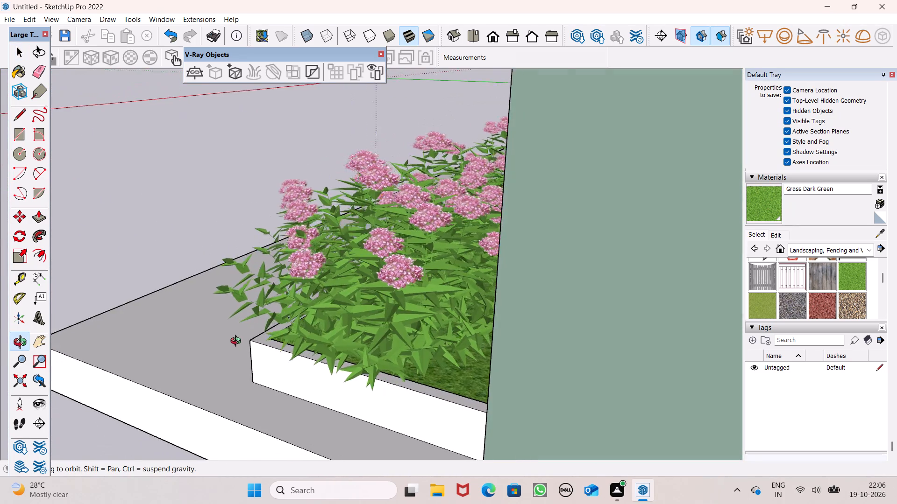
middle_click_drag(238, 342, 674, 334)
scroll(411, 289, "down", 2)
middle_click_drag(156, 301, 368, 316)
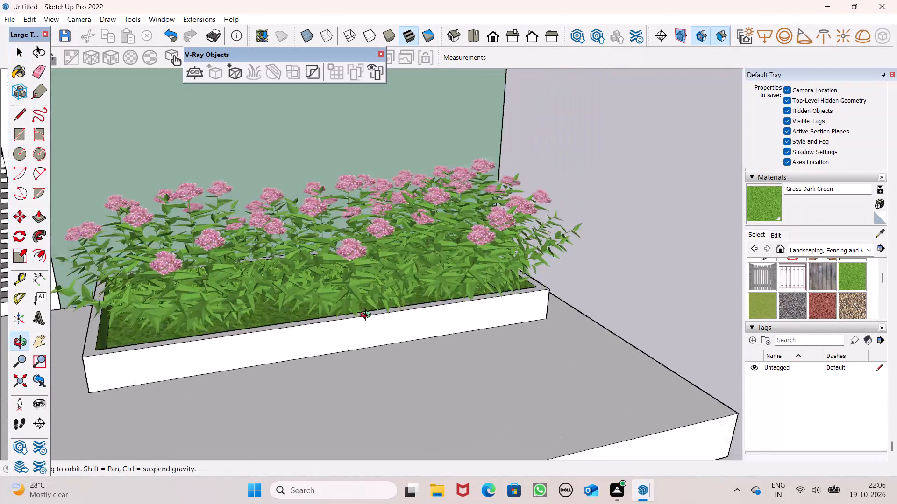
middle_click_drag(368, 316, 441, 304)
scroll(423, 268, "down", 2)
scroll(200, 331, "up", 3)
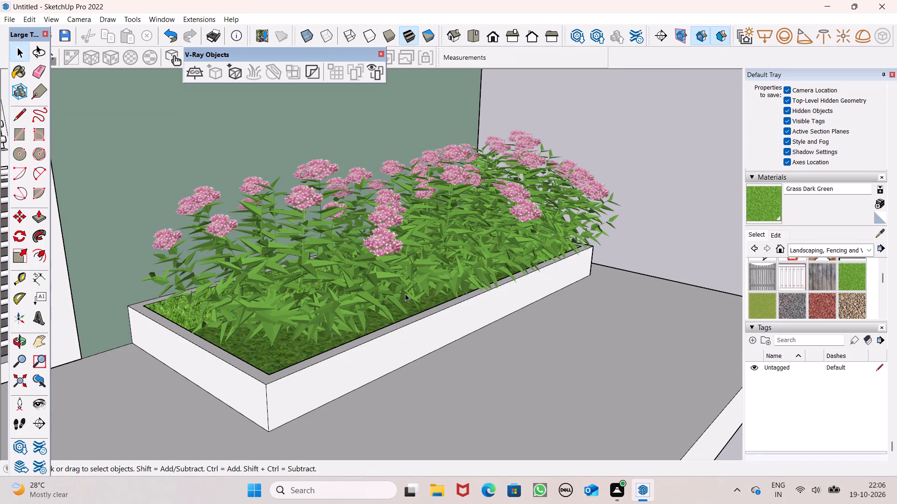
Copy the Spirea nearest the gate about 11 5/8" towards the planter's gate end and deselect it.
scroll(405, 294, "down", 2)
scroll(271, 290, "down", 2)
middle_click_drag(259, 334, 268, 368)
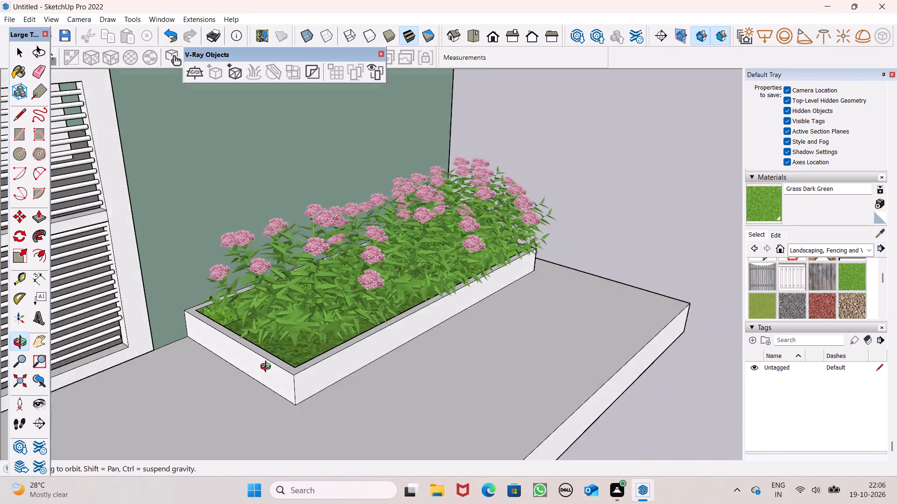
middle_click_drag(268, 368, 283, 379)
scroll(295, 352, "up", 6)
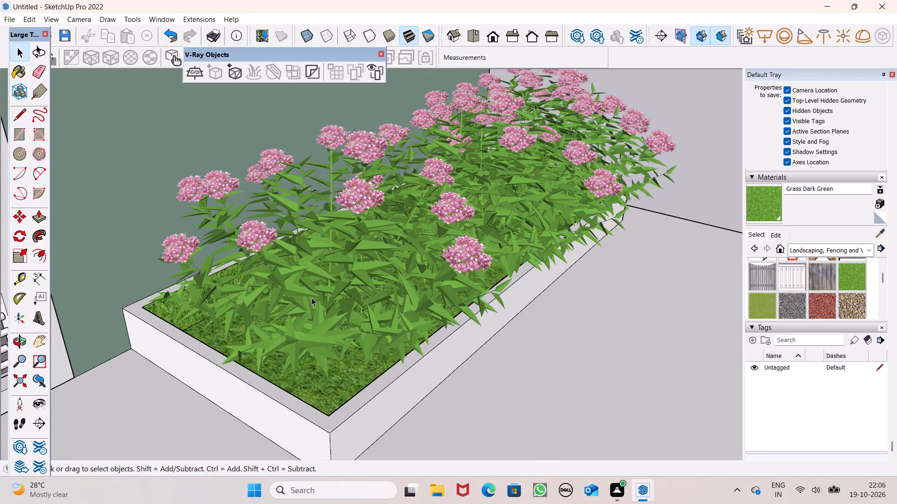
left_click(312, 298)
key("m")
key("Return")
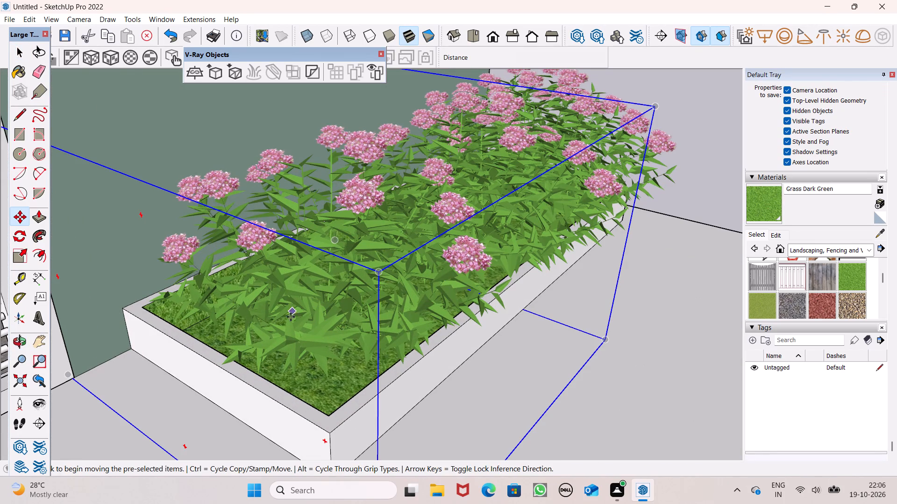
scroll(428, 276, "down", 3)
middle_click_drag(364, 350, 411, 340)
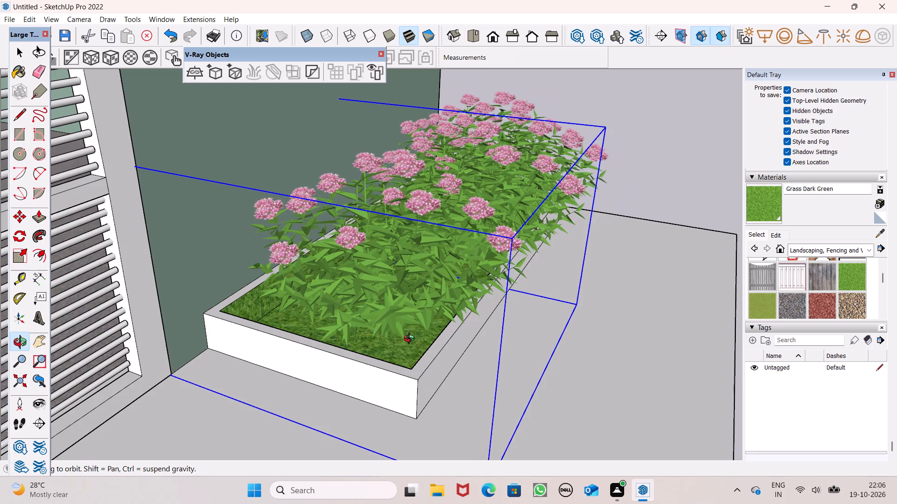
middle_click_drag(411, 340, 412, 340)
scroll(368, 316, "down", 3)
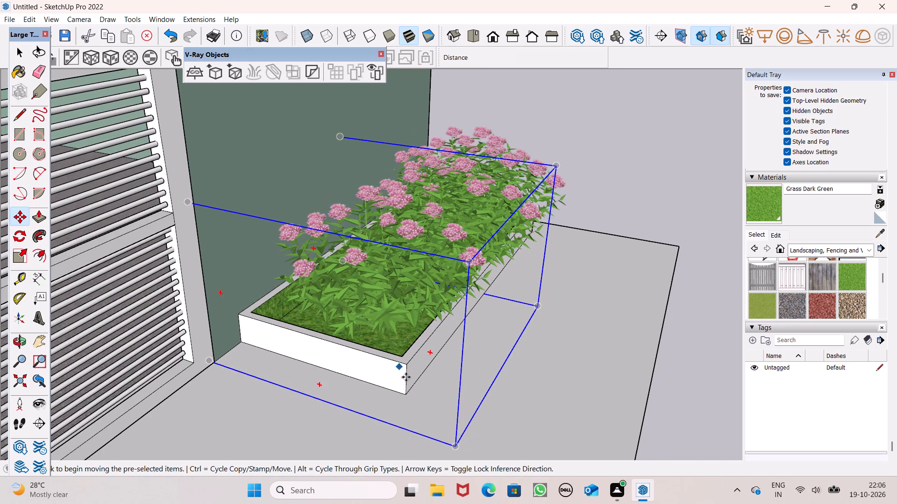
left_click_drag(342, 265, 318, 272)
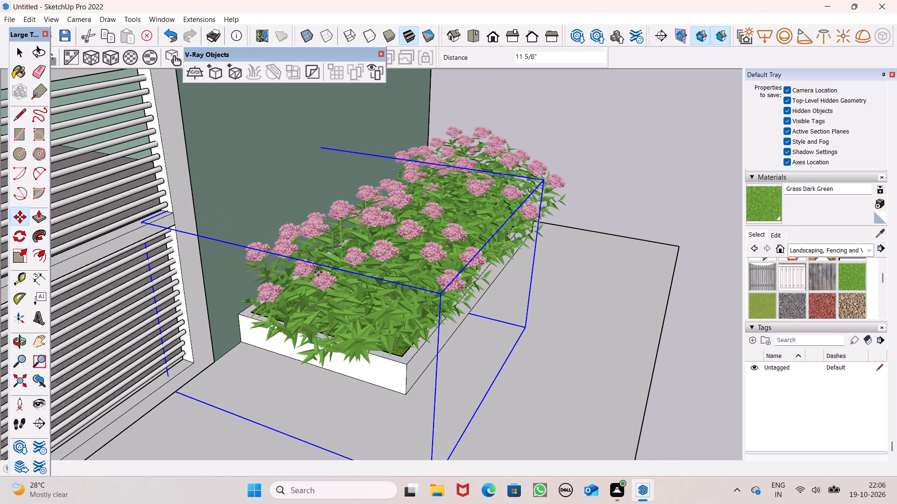
key("space")
key("space")
left_click(605, 138)
Examine the thickened Spirea row from above, from the front and from both ends for remaining gaps.
scroll(553, 197, "down", 2)
middle_click_drag(562, 241, 521, 268)
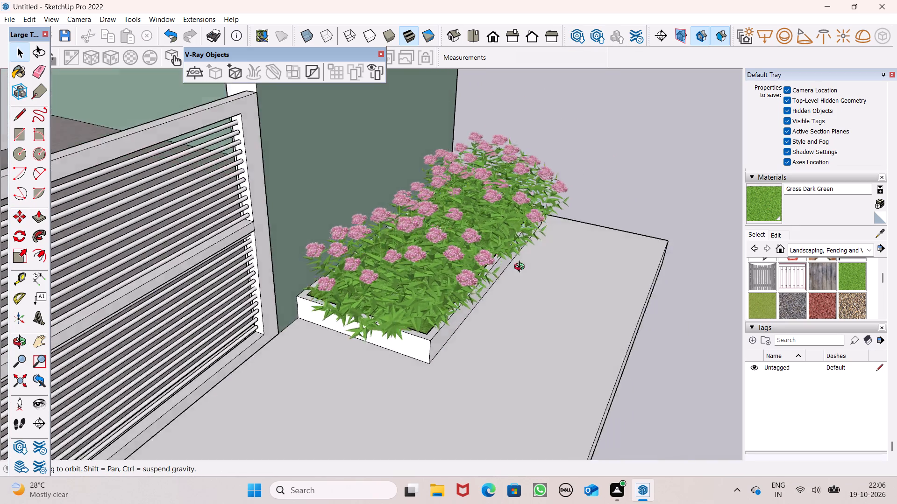
middle_click_drag(521, 268, 169, 233)
scroll(157, 217, "down", 1)
middle_click_drag(301, 237, 62, 287)
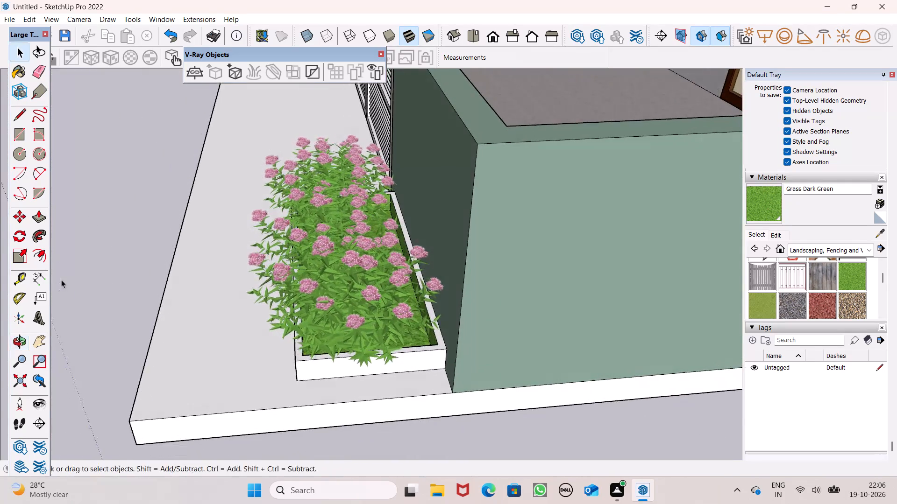
scroll(193, 231, "up", 5)
scroll(282, 223, "down", 2)
middle_click_drag(293, 243, 544, 175)
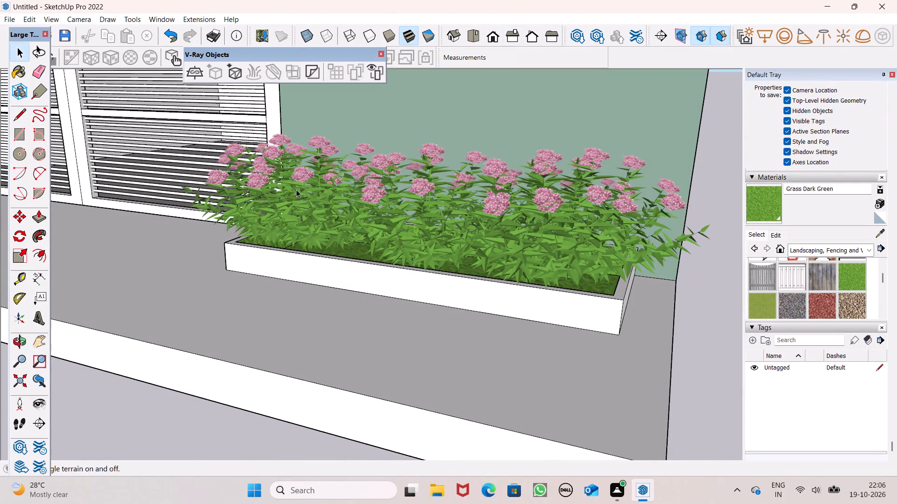
middle_click_drag(400, 264, 571, 301)
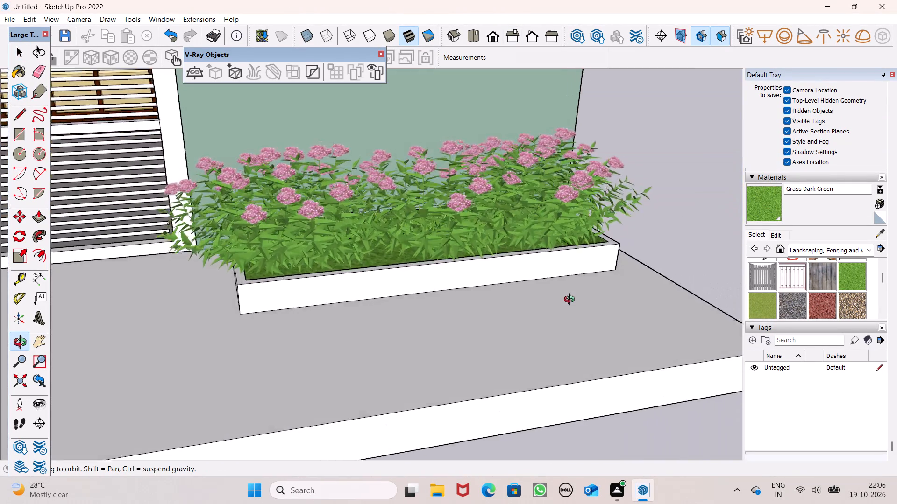
middle_click_drag(571, 301, 373, 323)
middle_click_drag(390, 282, 481, 214)
scroll(484, 211, "up", 1)
scroll(442, 203, "down", 2)
middle_click_drag(348, 210, 348, 229)
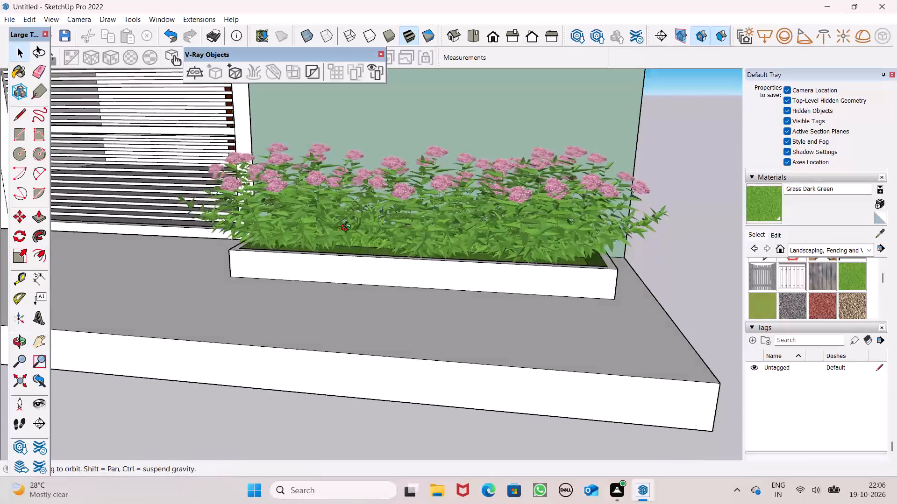
middle_click_drag(348, 229, 263, 292)
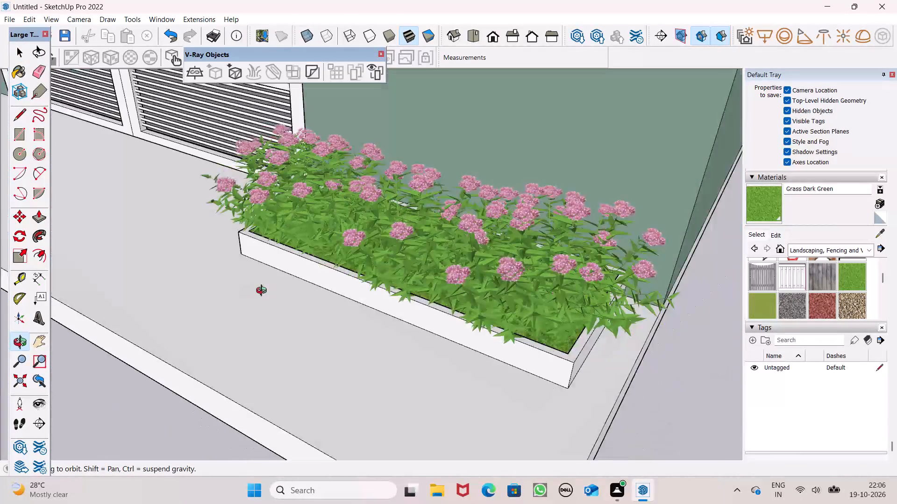
middle_click_drag(263, 292, 430, 303)
scroll(433, 303, "down", 4)
scroll(432, 309, "up", 1)
middle_click_drag(431, 310, 611, 222)
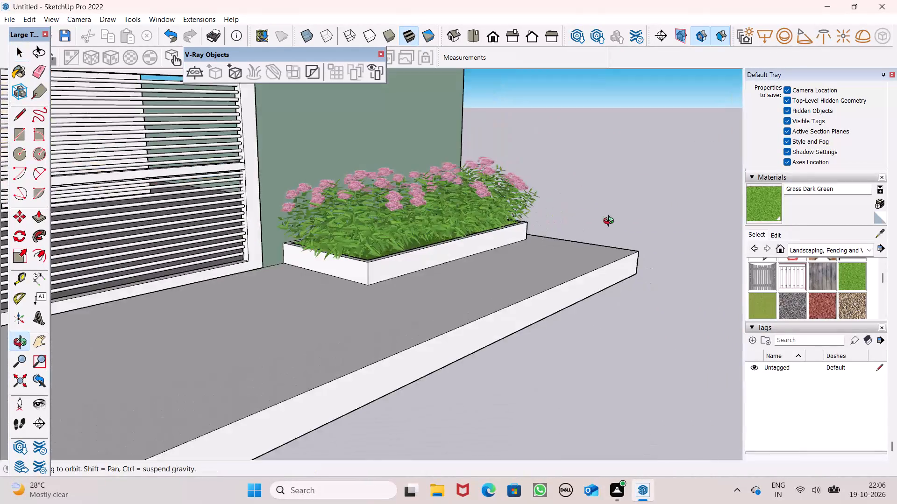
middle_click_drag(611, 222, 461, 403)
scroll(431, 315, "down", 2)
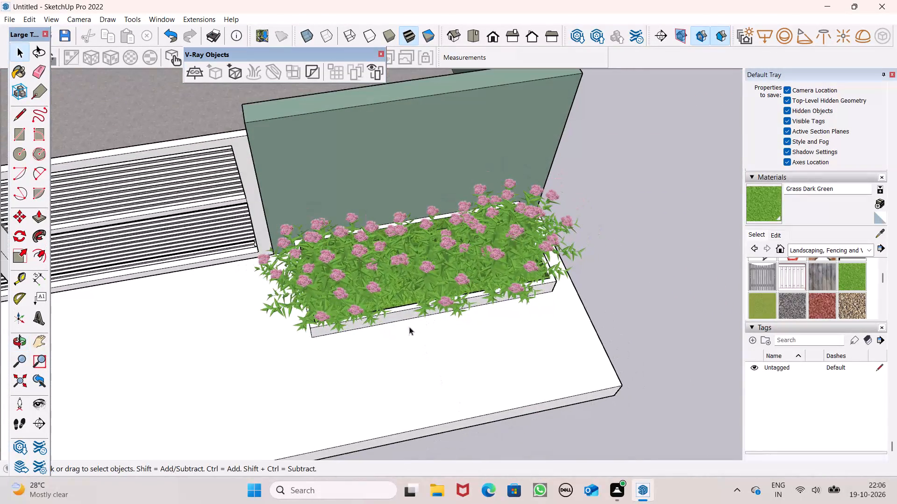
scroll(356, 304, "down", 2)
middle_click_drag(451, 334, 141, 352)
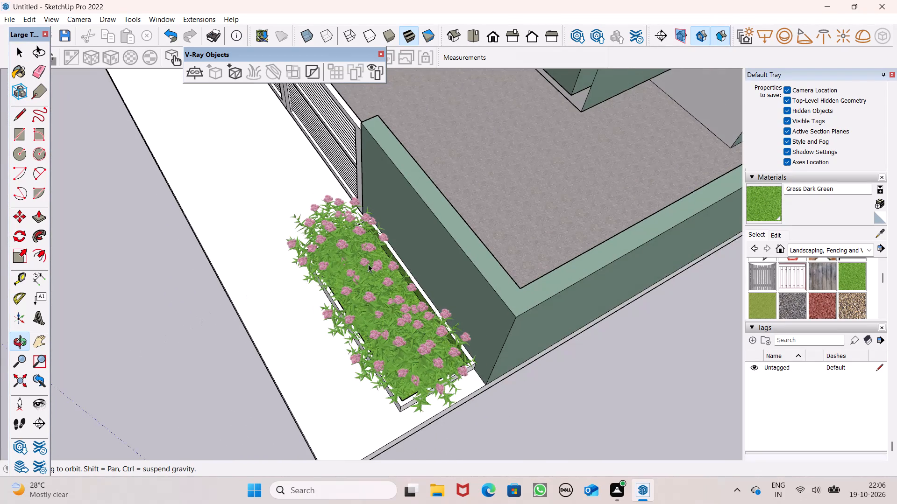
Copy the Spirea at the planter's gate end a short distance along the planter's length towards its middle.
scroll(368, 264, "up", 2)
middle_click_drag(371, 317, 516, 209)
scroll(361, 364, "up", 1)
middle_click_drag(361, 364, 477, 317)
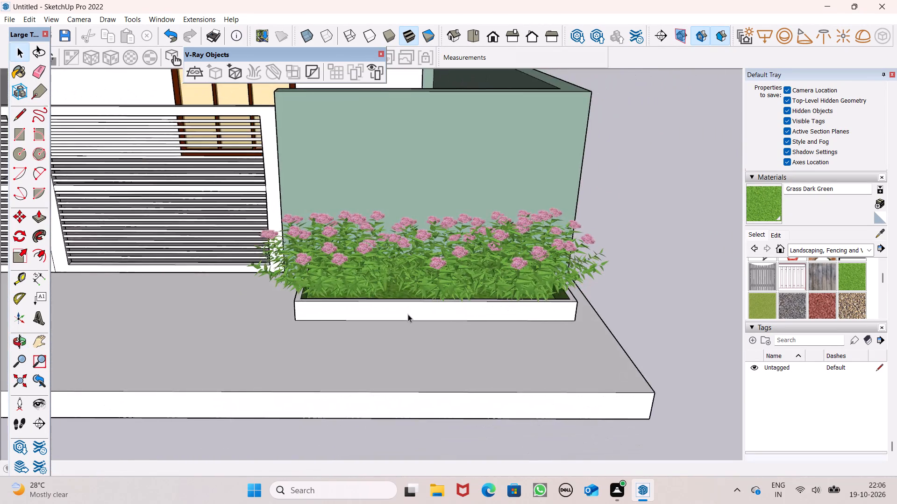
scroll(408, 314, "up", 5)
left_click(330, 259)
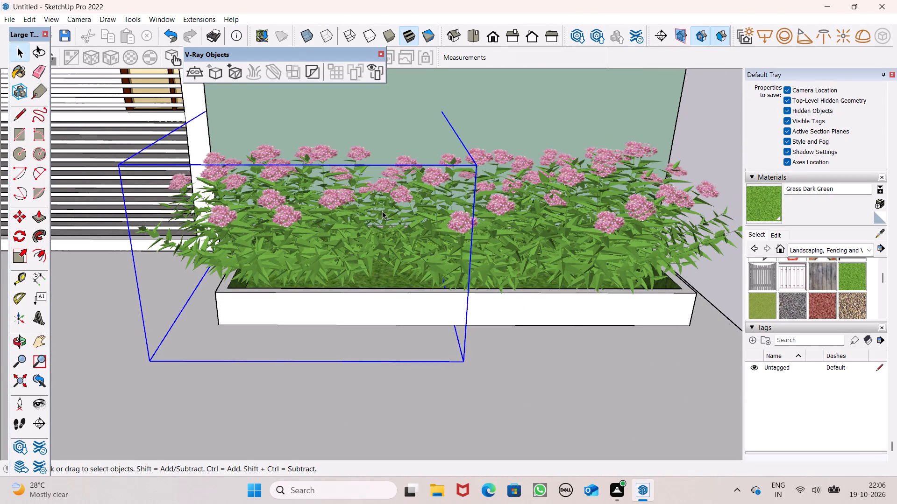
key("m")
key("Return")
scroll(382, 213, "up", 2)
middle_click(382, 213)
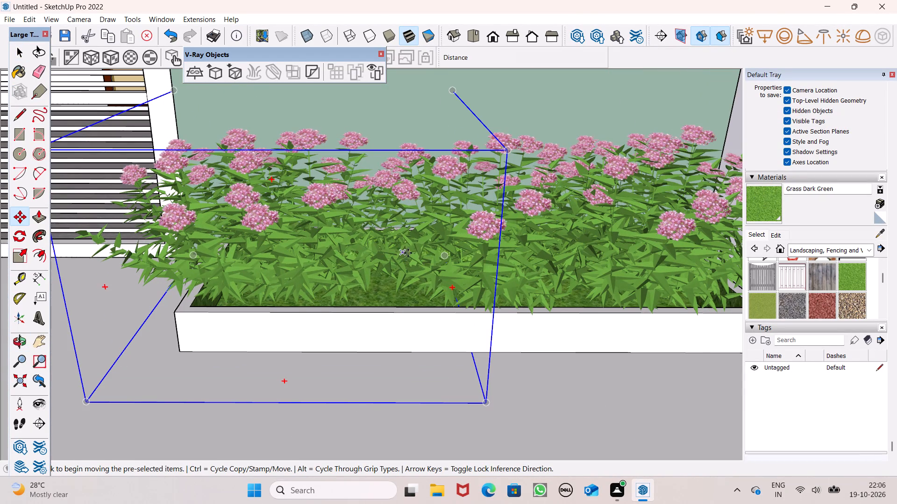
left_click_drag(443, 256, 444, 258)
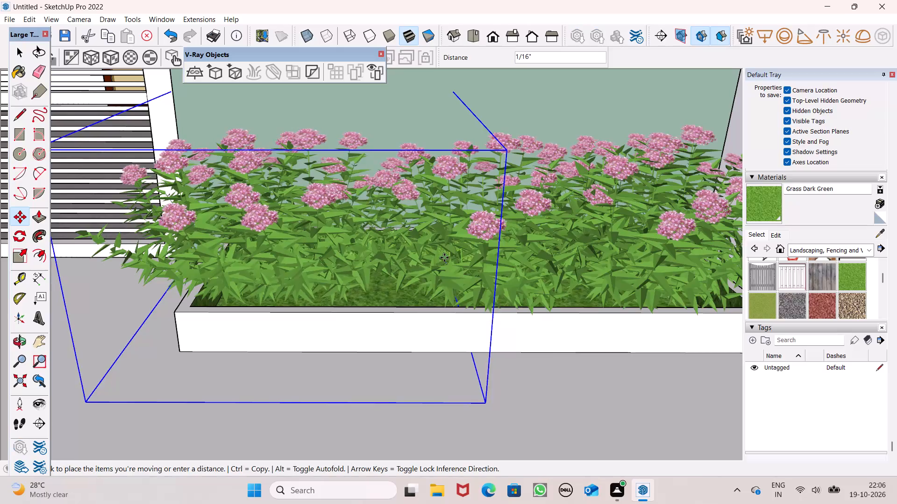
left_click_drag(444, 258, 511, 257)
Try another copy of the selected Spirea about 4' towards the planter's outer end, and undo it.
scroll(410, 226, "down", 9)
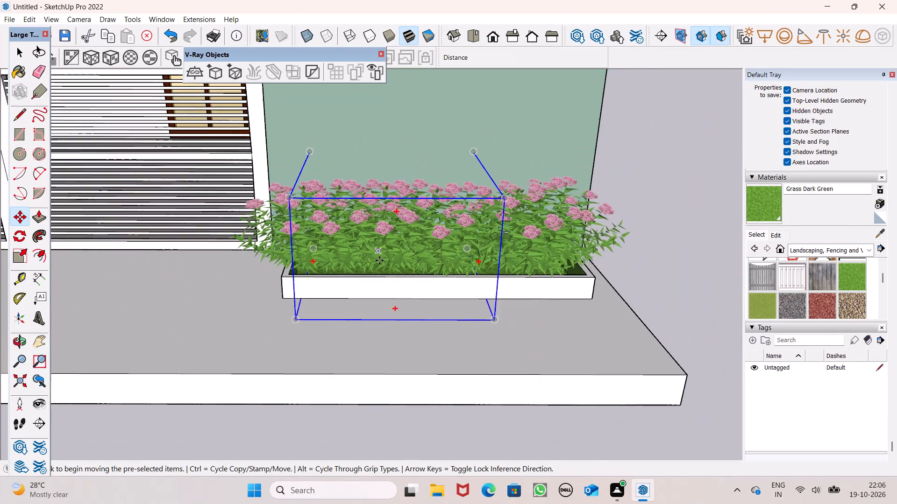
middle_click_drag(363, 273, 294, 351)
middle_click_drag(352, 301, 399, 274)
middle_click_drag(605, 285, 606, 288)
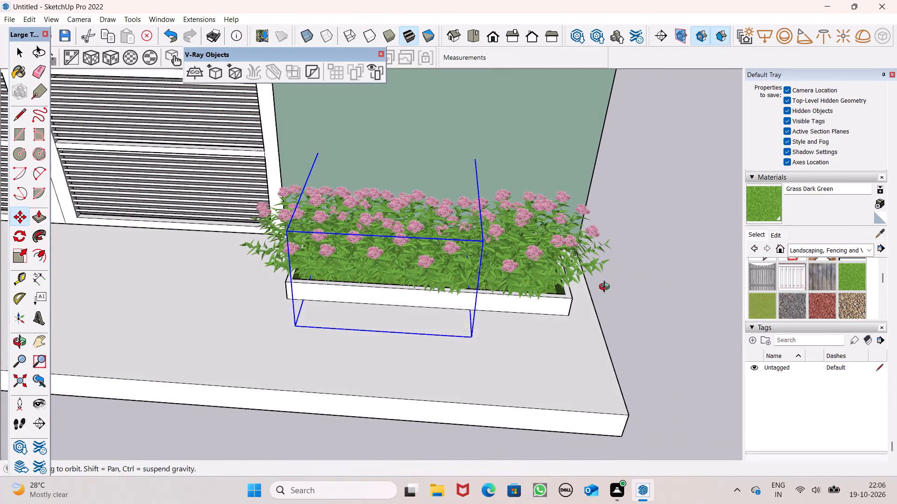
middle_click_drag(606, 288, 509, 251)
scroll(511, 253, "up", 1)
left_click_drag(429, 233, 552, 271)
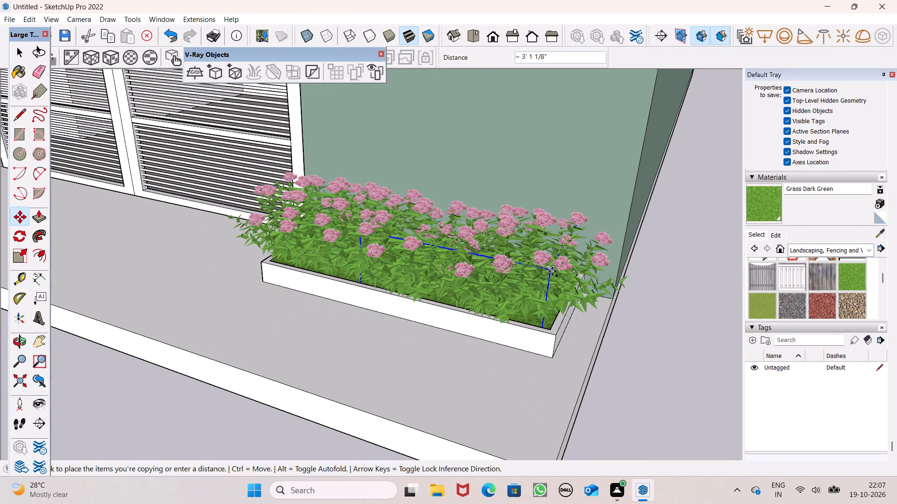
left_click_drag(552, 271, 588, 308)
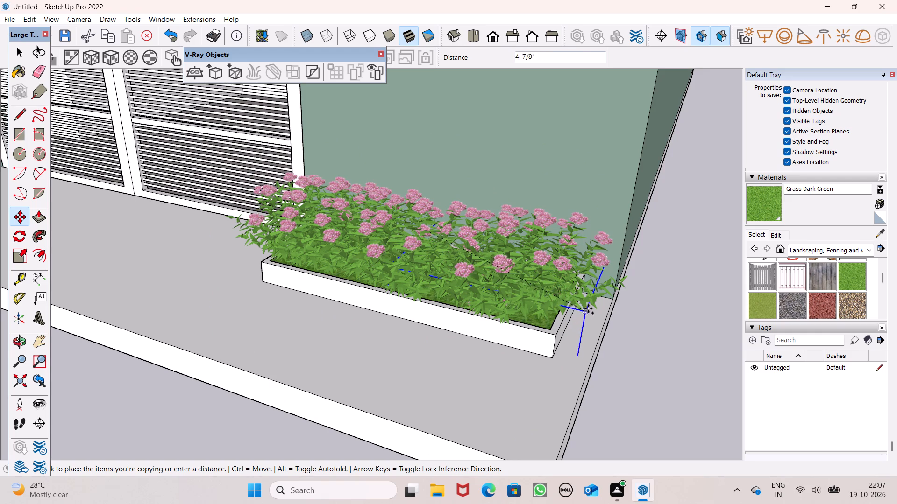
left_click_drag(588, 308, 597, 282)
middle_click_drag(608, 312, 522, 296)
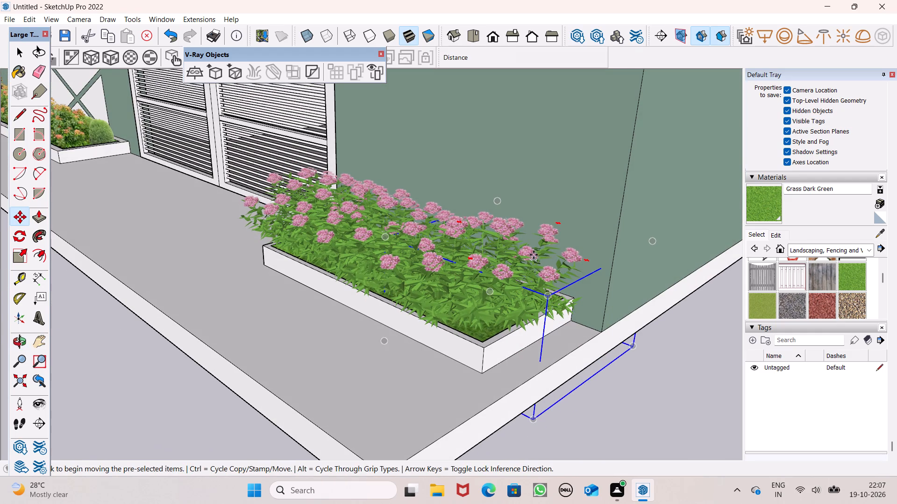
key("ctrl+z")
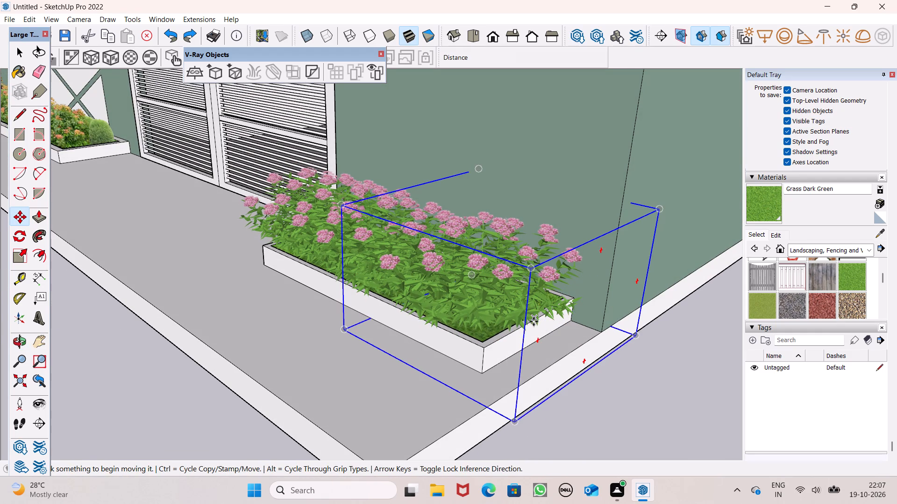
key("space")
Copy the Spirea at the planter's outer end about 4" towards the planter's front edge, away from the wall.
scroll(438, 318, "down", 3)
middle_click_drag(468, 332, 435, 384)
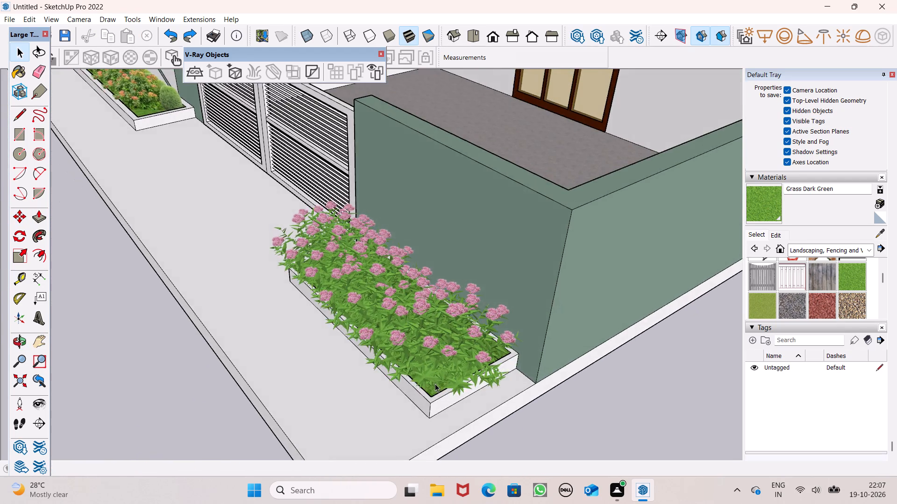
scroll(435, 384, "up", 6)
left_click(441, 344)
scroll(436, 334, "down", 2)
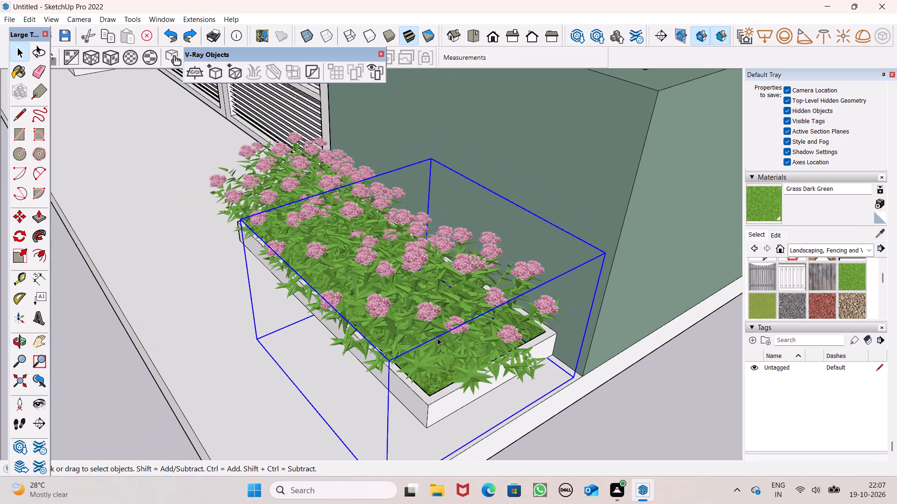
key("m")
key("Return")
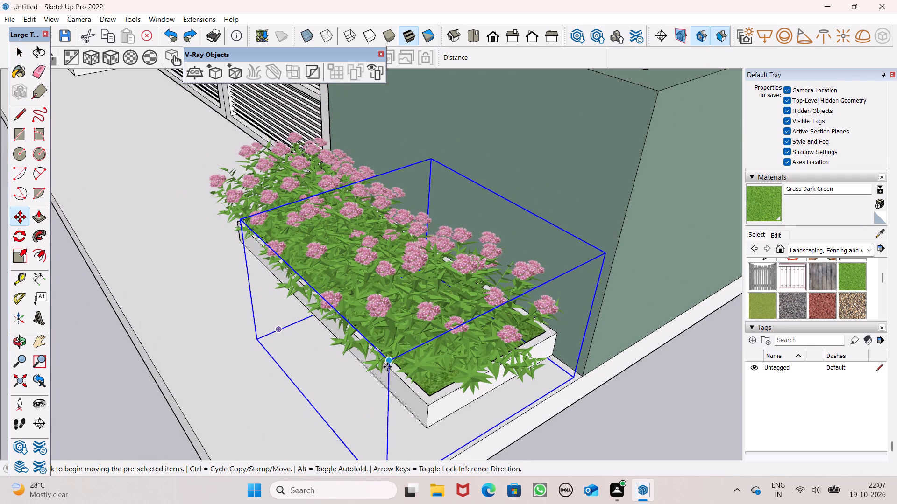
left_click_drag(388, 366, 376, 366)
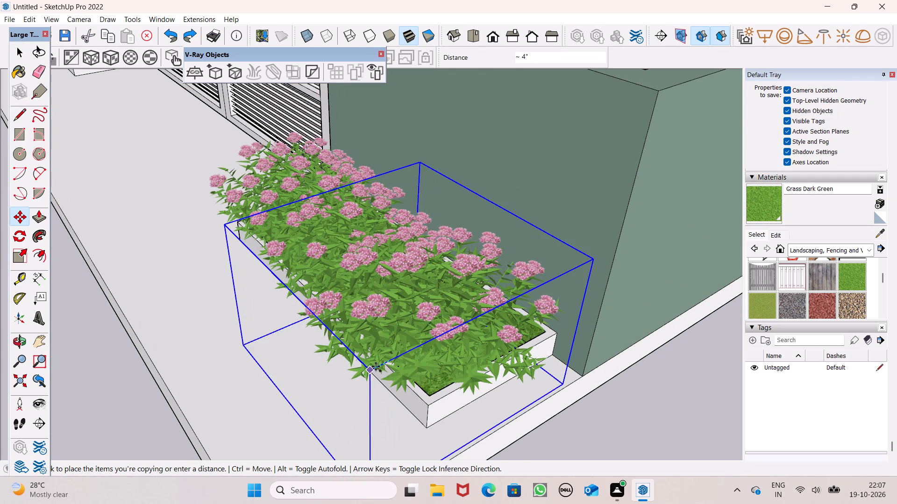
left_click_drag(376, 366, 377, 368)
Move the new Spirea copy about 11" towards the planter's outer end, and clear the selection.
middle_click_drag(458, 381, 416, 282)
left_click_drag(392, 279, 390, 301)
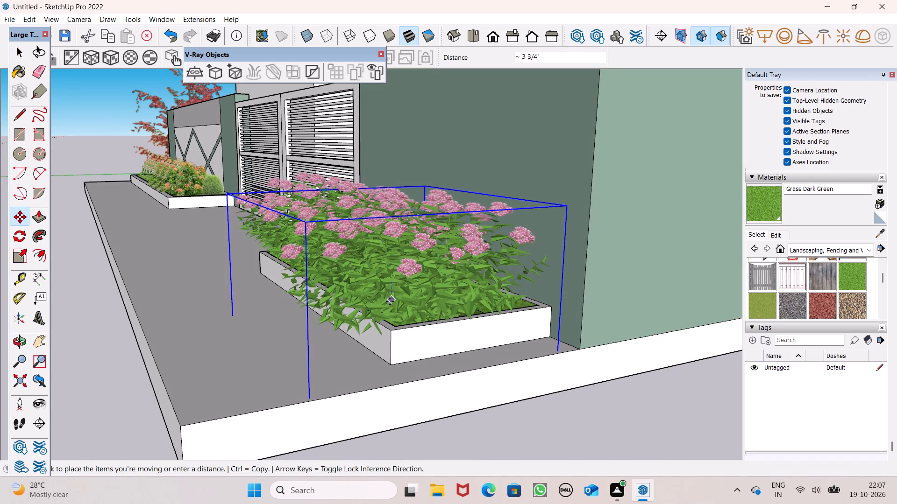
left_click_drag(390, 301, 402, 295)
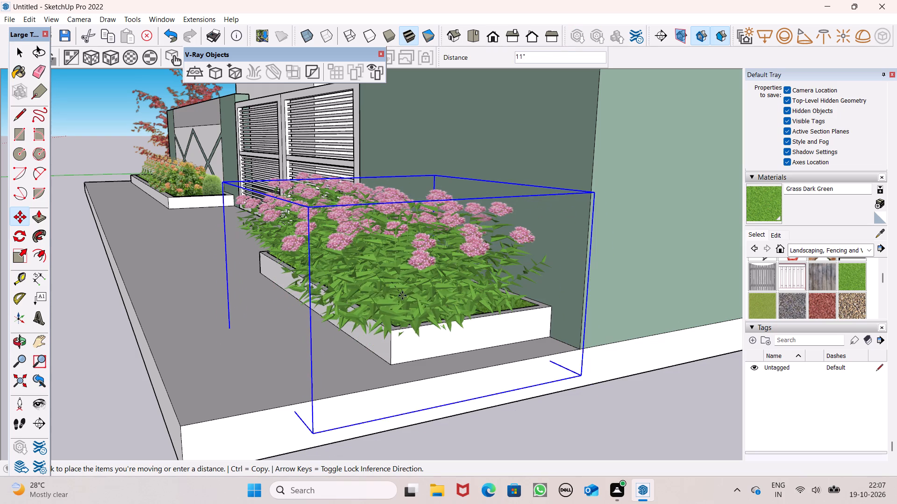
left_click_drag(402, 295, 399, 287)
middle_click_drag(414, 337, 586, 362)
scroll(520, 239, "down", 1)
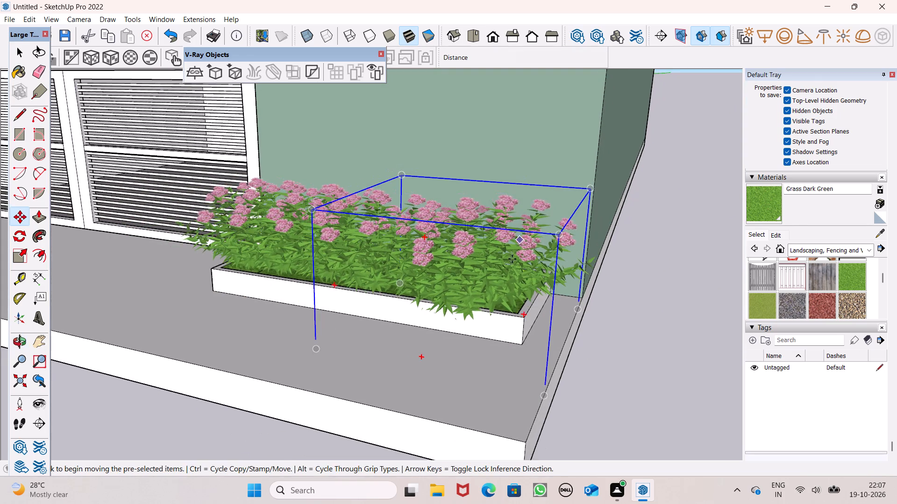
middle_click_drag(508, 280, 562, 323)
scroll(462, 272, "down", 2)
middle_click_drag(463, 285, 477, 294)
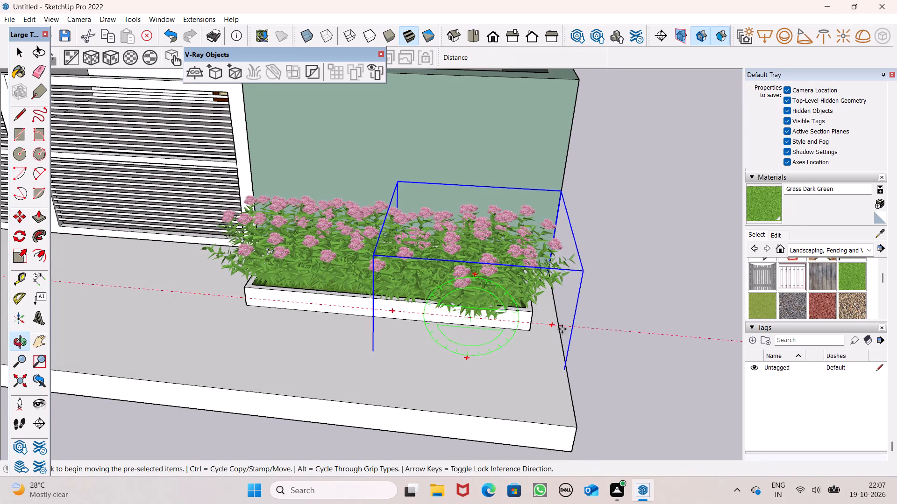
key("space")
left_click(627, 337)
scroll(470, 280, "down", 2)
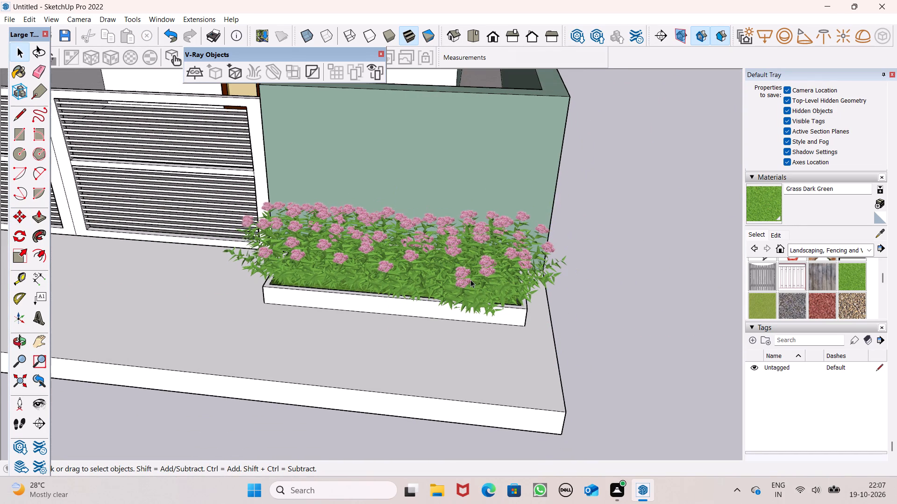
Copy the gate-end Spirea about 1' 3" towards the wall to fill the bare grass corner, and shift the copy about 6".
middle_click_drag(348, 287, 577, 263)
scroll(440, 270, "up", 2)
middle_click_drag(362, 274, 417, 280)
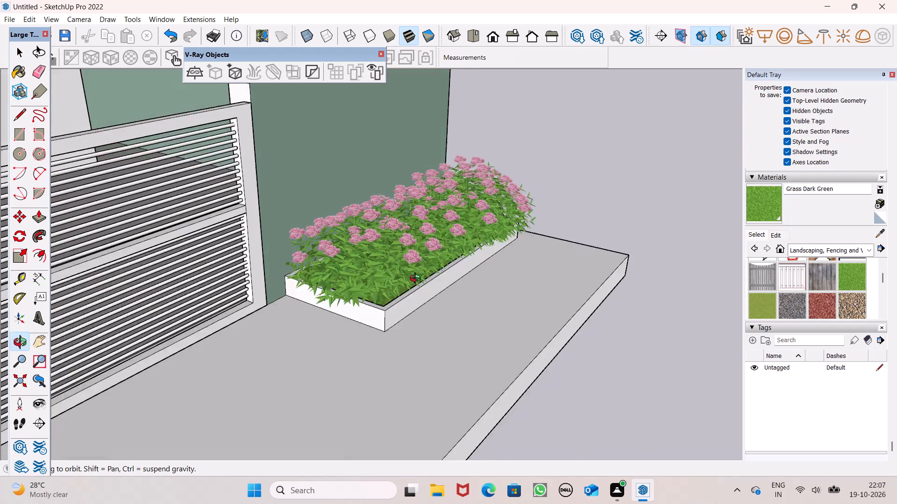
middle_click_drag(417, 280, 503, 261)
scroll(256, 267, "up", 6)
middle_click_drag(398, 281, 416, 287)
scroll(414, 289, "up", 1)
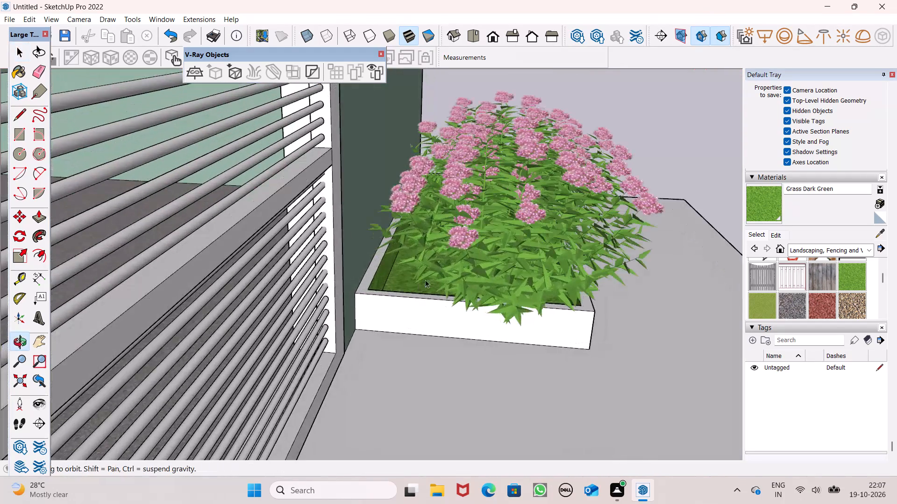
left_click(459, 260)
key("m")
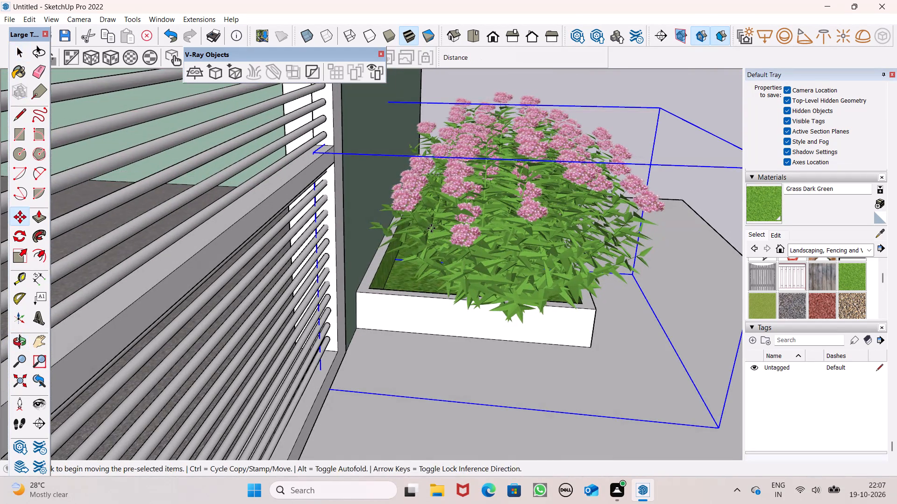
key("Return")
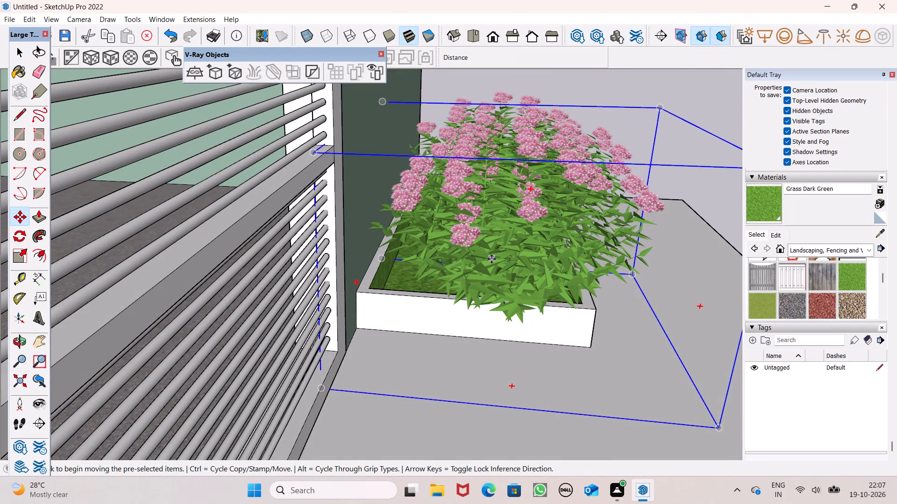
left_click_drag(491, 259, 408, 248)
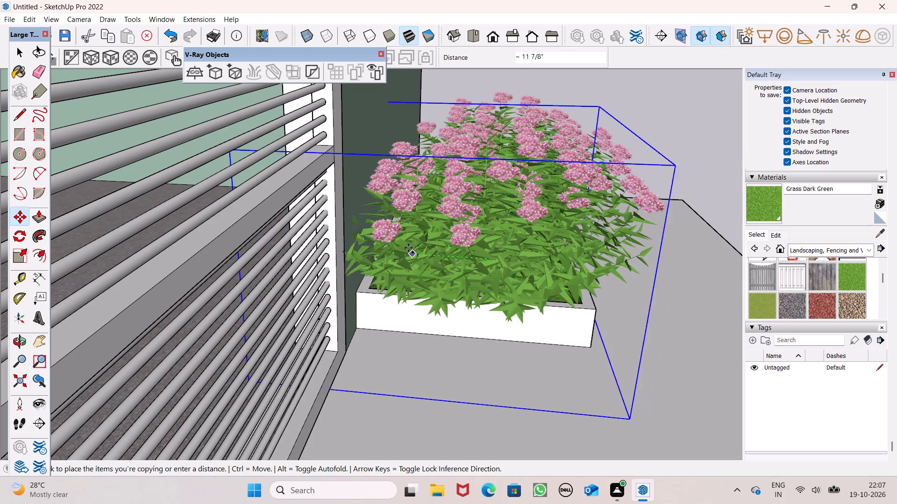
left_click_drag(408, 248, 398, 249)
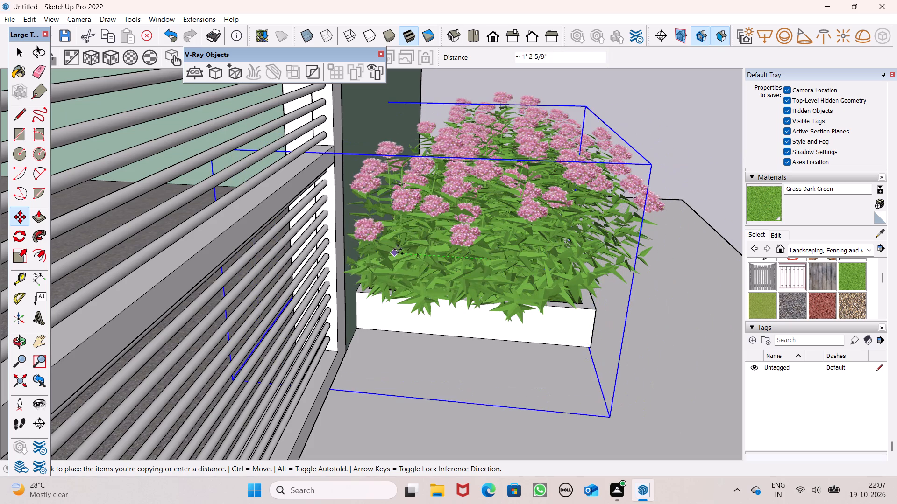
left_click_drag(398, 249, 398, 246)
left_click(428, 263)
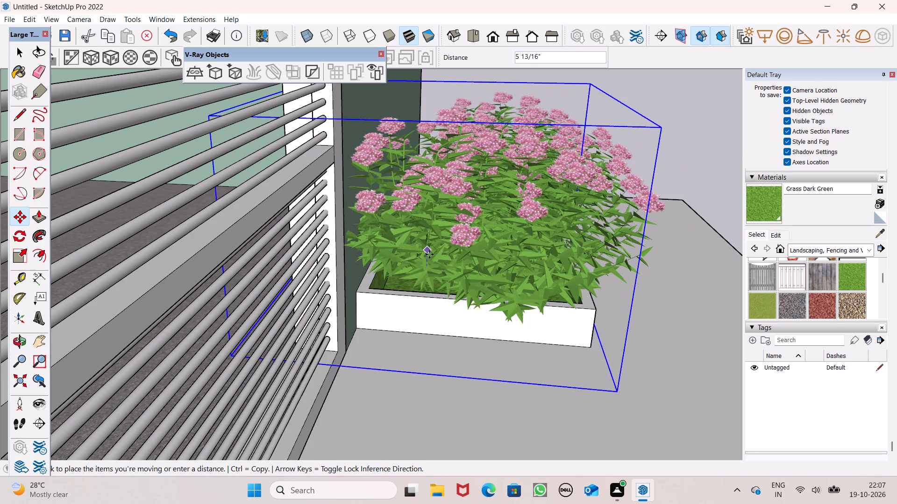
scroll(445, 263, "down", 3)
Copy the wall-side Spirea three times along the wall towards the outer end, spaced about 1' 11", 1' 8" and 1' 7" apart.
middle_click_drag(463, 282, 411, 388)
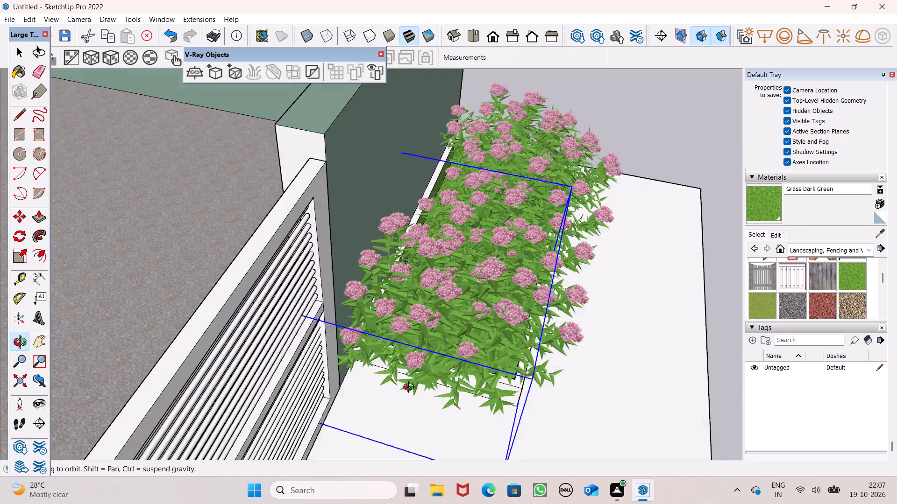
middle_click_drag(411, 388, 400, 396)
left_click_drag(376, 341, 414, 267)
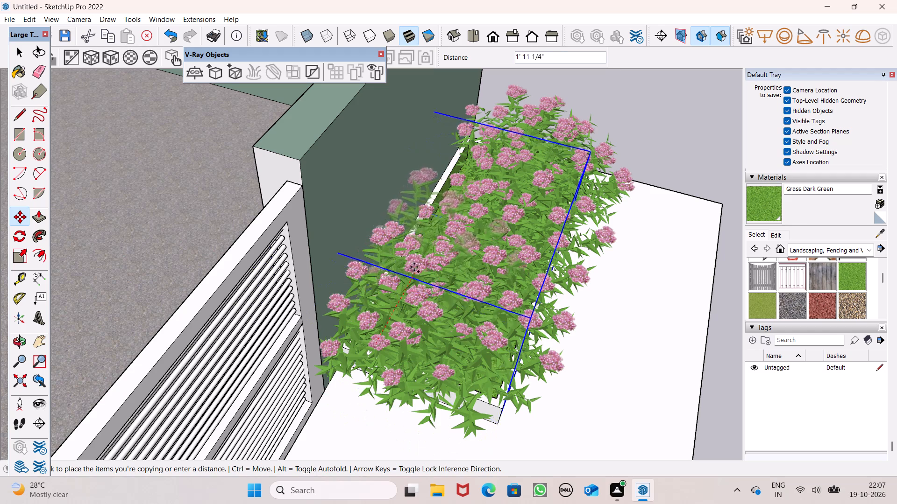
left_click_drag(414, 267, 415, 265)
left_click_drag(415, 266, 448, 205)
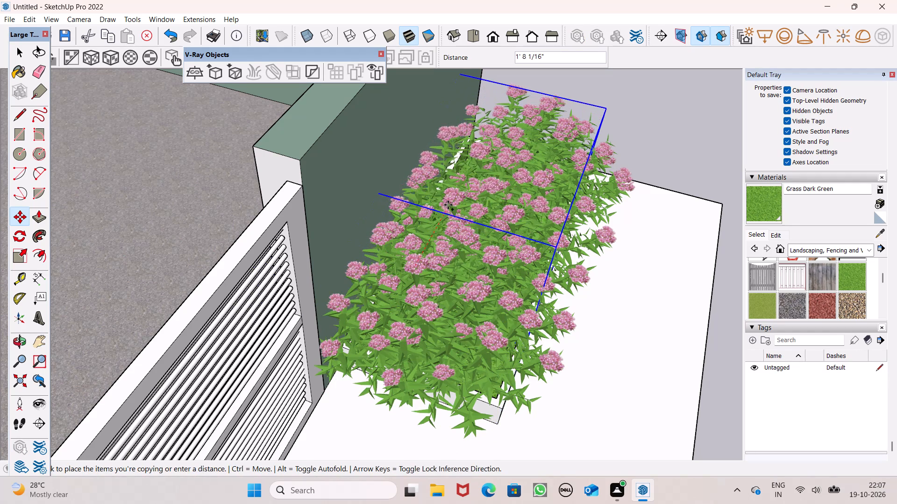
left_click_drag(448, 205, 448, 205)
left_click_drag(483, 186, 490, 162)
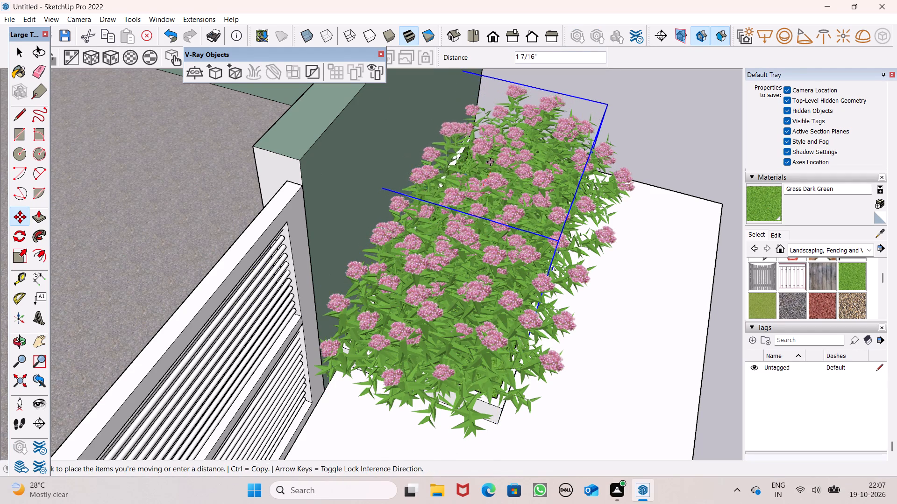
left_click_drag(490, 162, 549, 61)
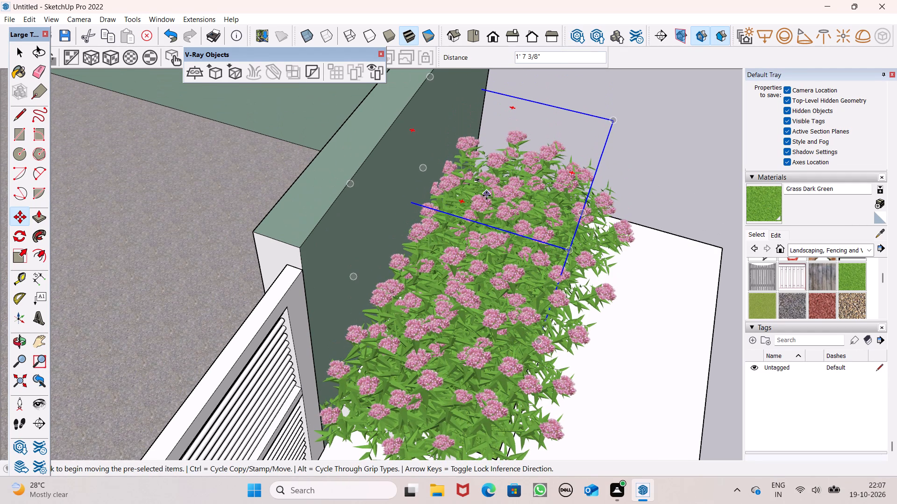
left_click_drag(502, 194, 511, 174)
scroll(503, 176, "down", 4)
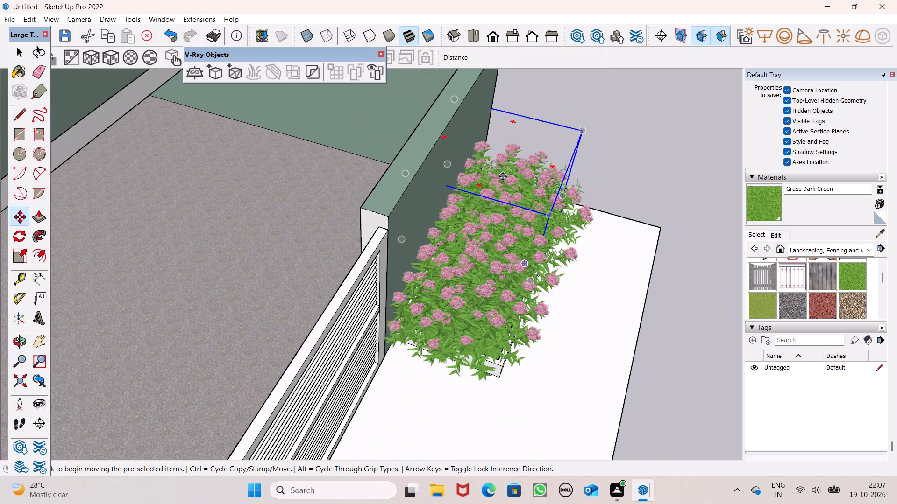
scroll(434, 224, "down", 5)
middle_click_drag(460, 305, 300, 206)
key("space")
left_click_drag(726, 385, 714, 384)
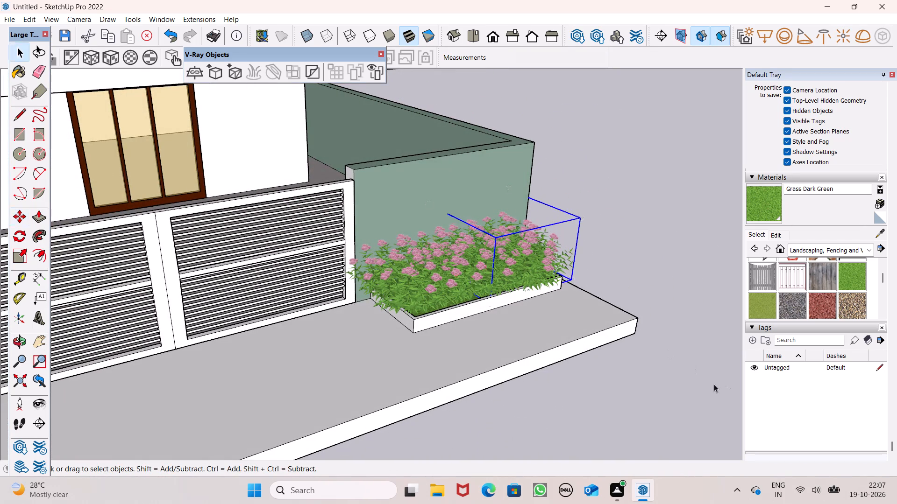
left_click_drag(714, 384, 707, 384)
Examine the filled Spirea planter from its outer end, from the front and from the gate end.
scroll(598, 309, "down", 3)
middle_click_drag(609, 322, 177, 295)
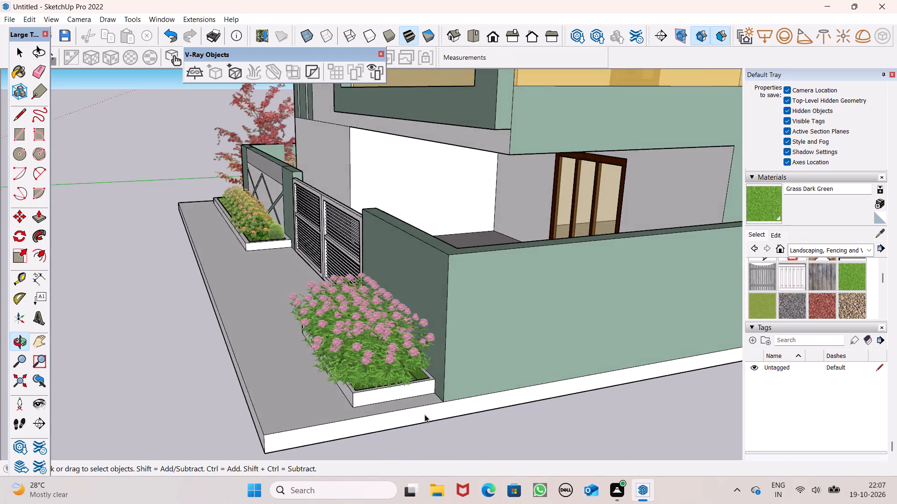
scroll(425, 414, "up", 5)
scroll(422, 364, "down", 3)
middle_click_drag(425, 377, 377, 358)
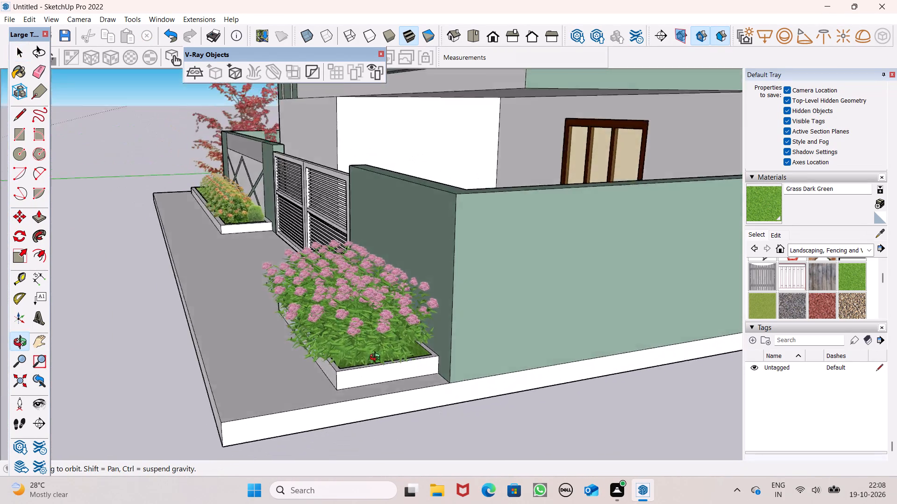
middle_click_drag(377, 358, 630, 305)
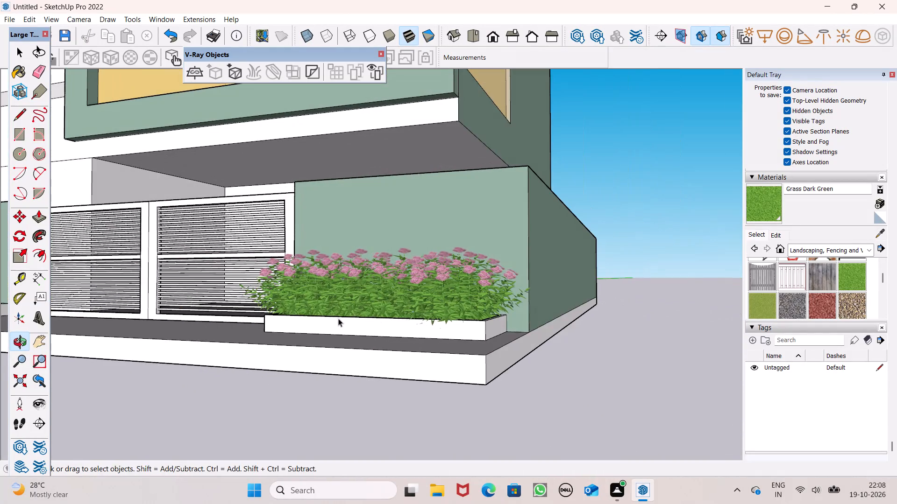
middle_click_drag(340, 323, 691, 315)
scroll(339, 338, "up", 9)
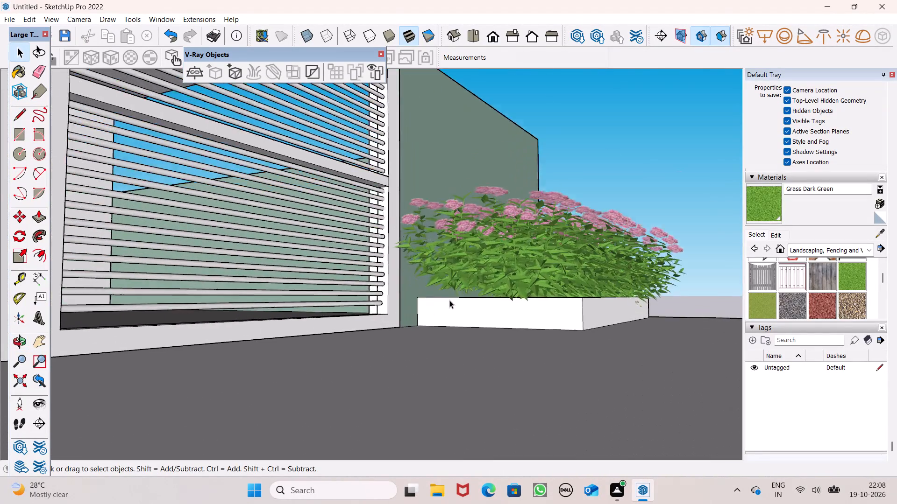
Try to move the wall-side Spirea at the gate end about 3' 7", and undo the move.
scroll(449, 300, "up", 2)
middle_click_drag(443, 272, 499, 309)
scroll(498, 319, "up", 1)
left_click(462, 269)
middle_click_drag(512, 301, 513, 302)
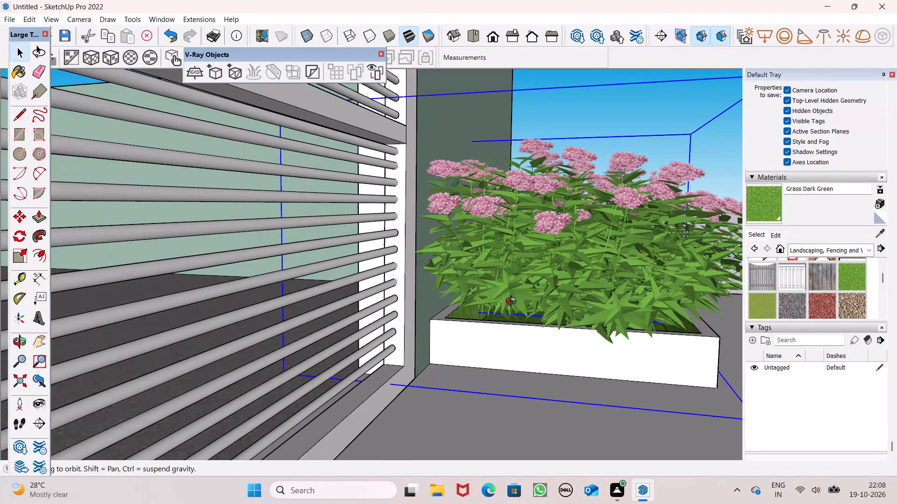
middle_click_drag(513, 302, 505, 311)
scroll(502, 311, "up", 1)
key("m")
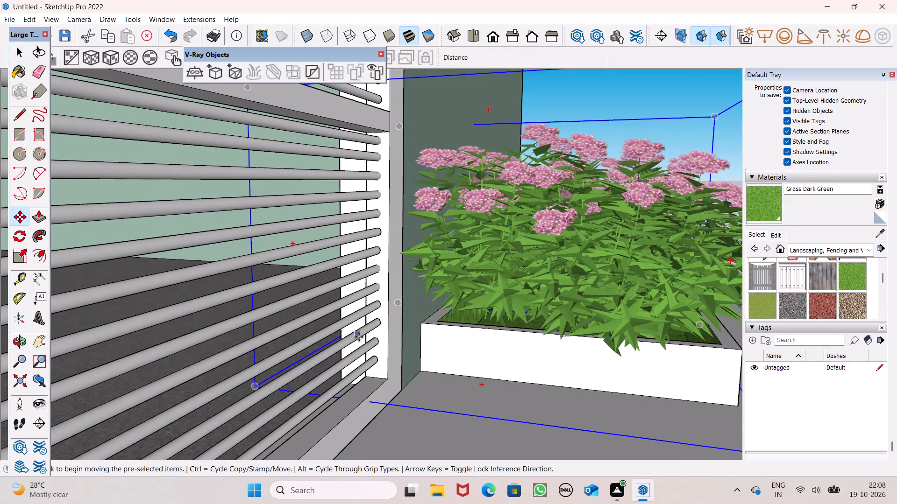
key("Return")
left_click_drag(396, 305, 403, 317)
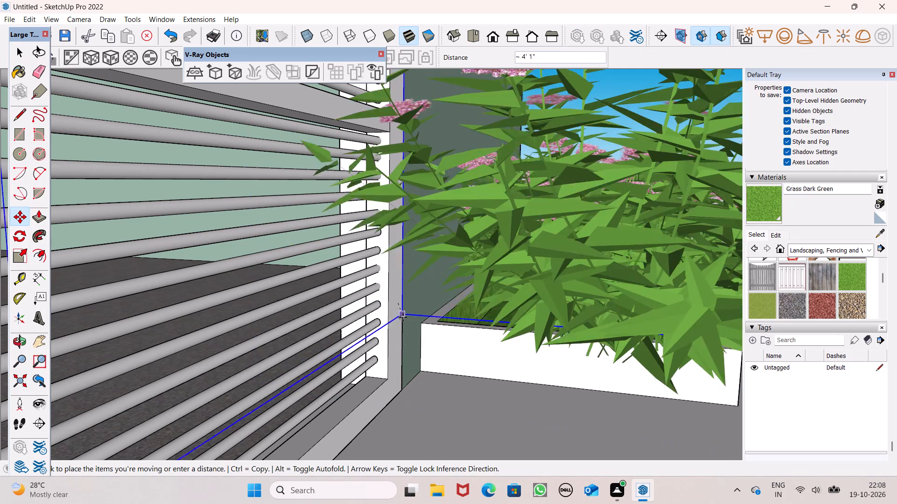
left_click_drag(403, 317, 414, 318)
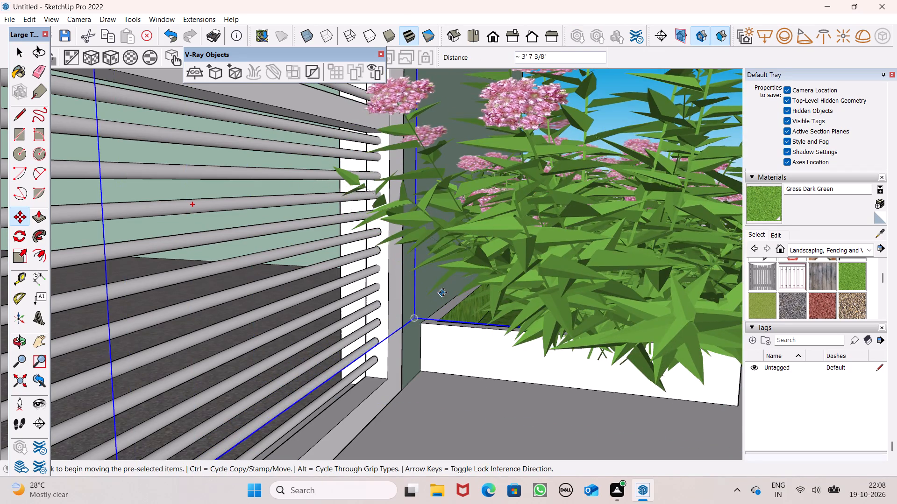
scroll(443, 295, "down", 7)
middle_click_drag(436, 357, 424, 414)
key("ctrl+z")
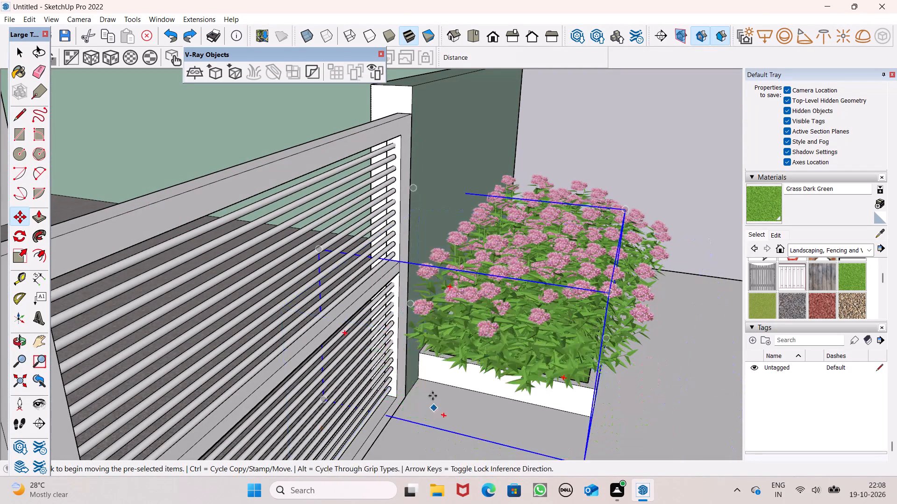
Nudge the gate-end, wall-side Spirea by about 2 1/4" and about 2 7/8" to settle it in the planter's corner, and clear the selection.
left_click(492, 239)
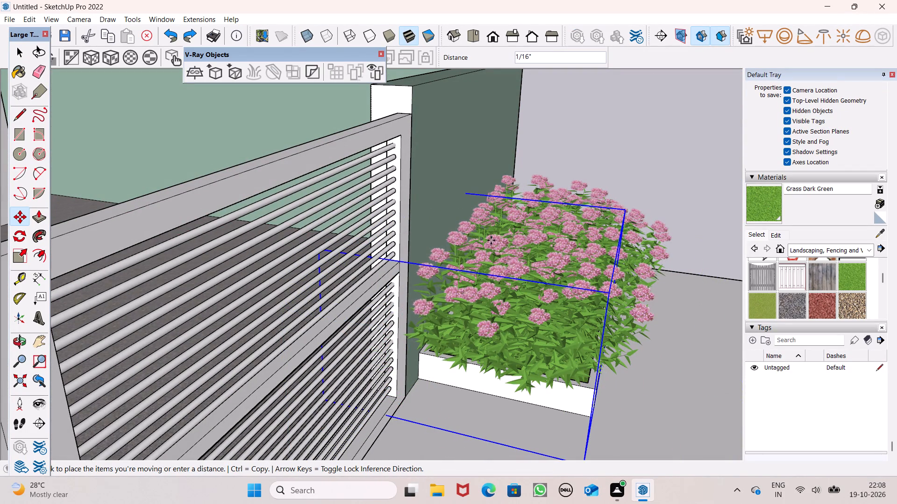
left_click(496, 248)
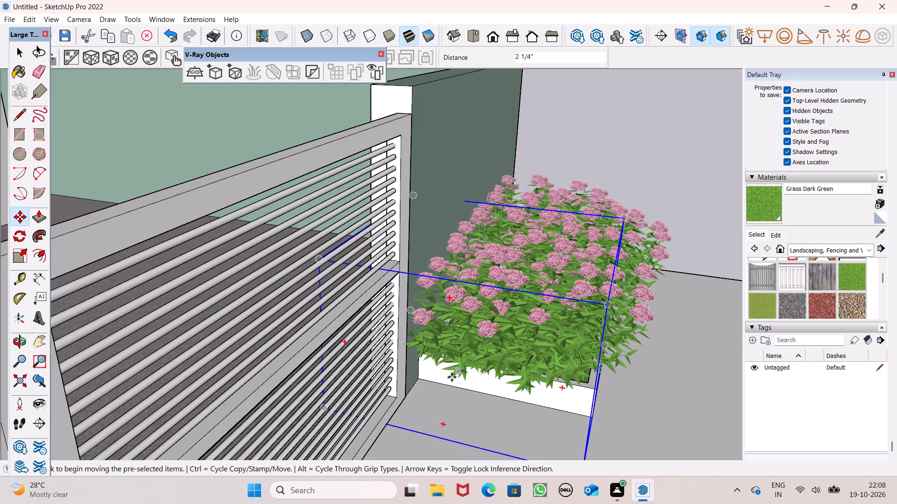
left_click_drag(460, 372, 463, 359)
middle_click_drag(462, 376, 483, 321)
scroll(479, 301, "up", 7)
left_click_drag(478, 300, 490, 321)
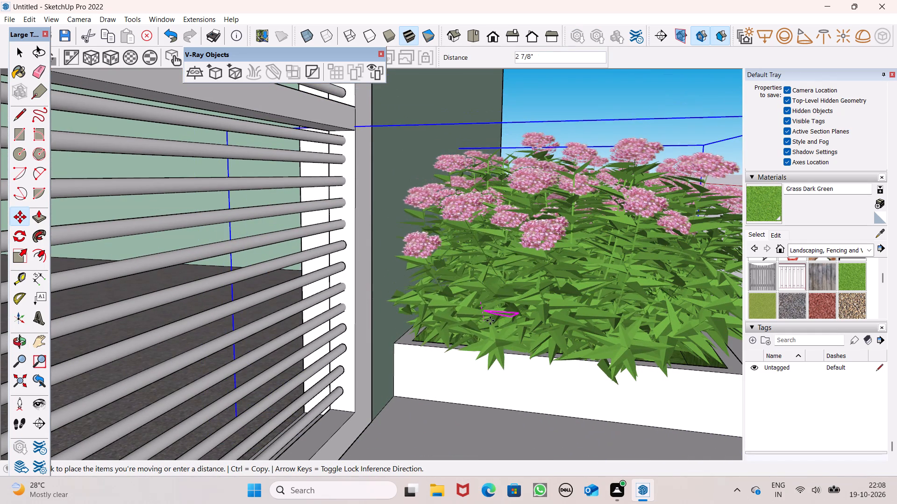
left_click_drag(490, 321, 486, 327)
scroll(459, 266, "down", 9)
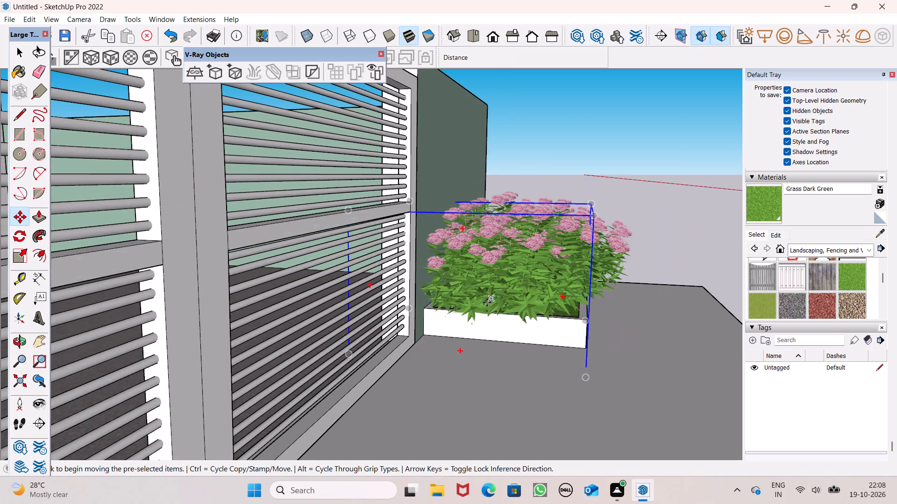
middle_click_drag(487, 307, 294, 375)
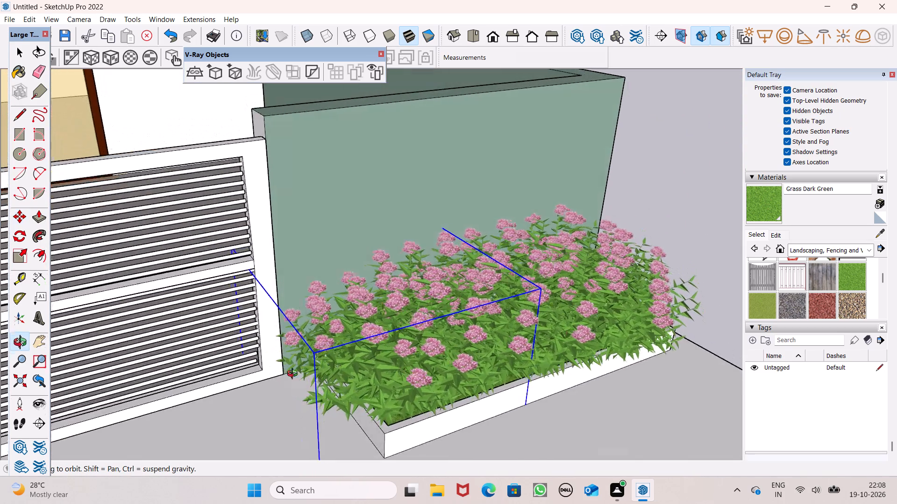
middle_click_drag(294, 375, 220, 324)
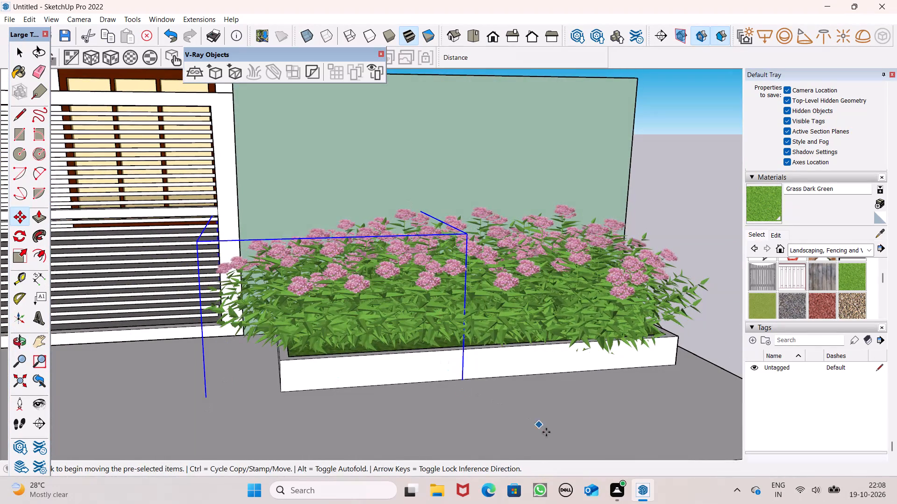
key("space")
left_click(681, 213)
Nudge the front-row Spirea at the planter's gate end slightly in small moves, and clear the selection.
left_click(378, 313)
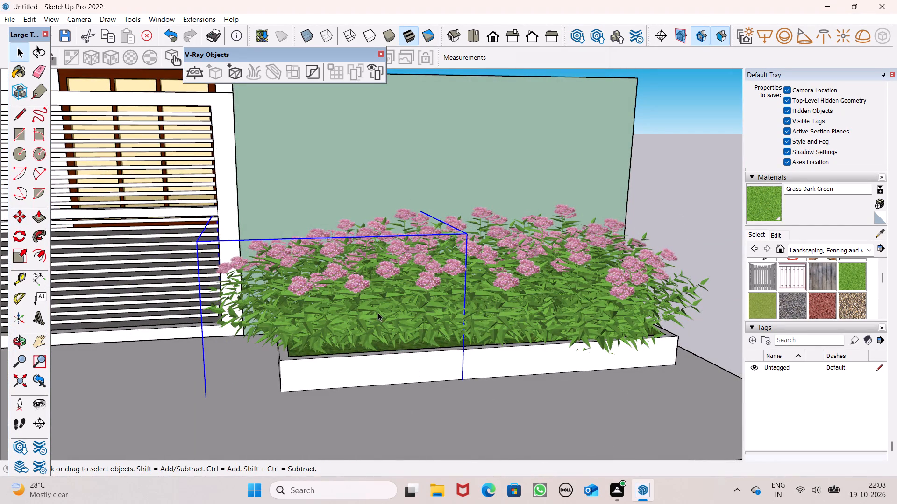
middle_click_drag(368, 360, 244, 376)
key("m")
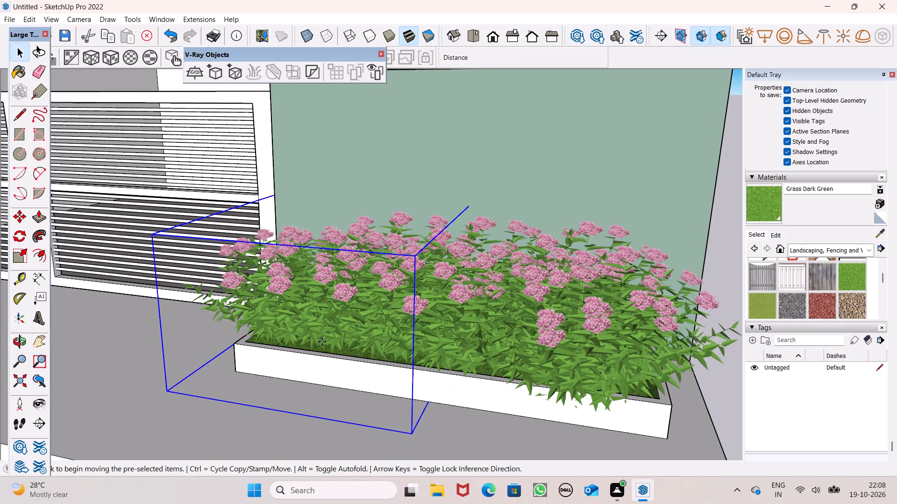
key("Return")
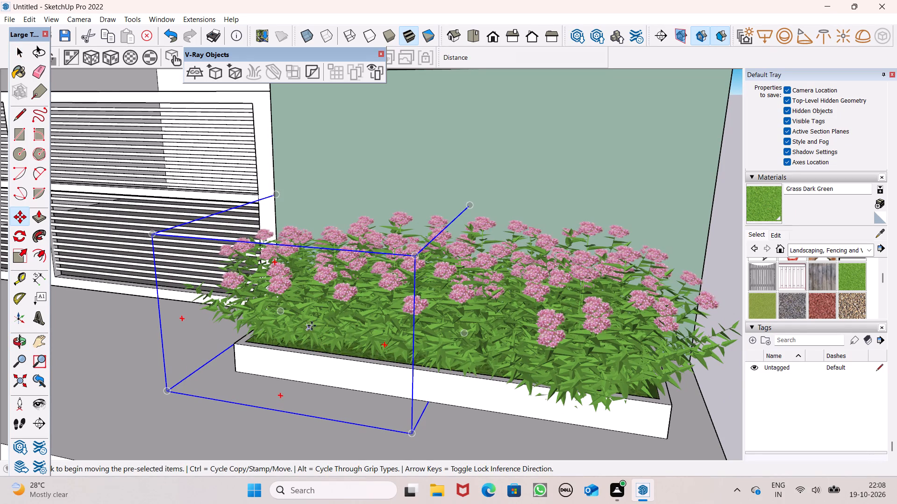
left_click_drag(318, 321, 320, 331)
middle_click_drag(264, 345, 313, 344)
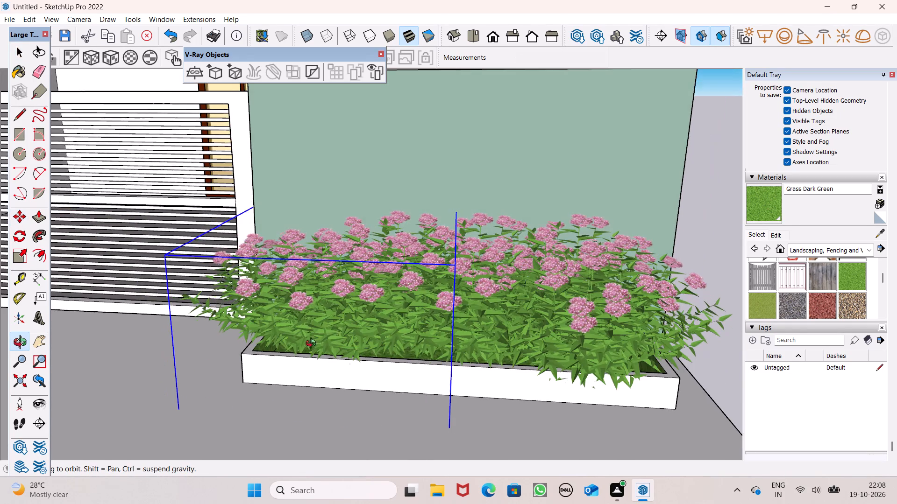
middle_click_drag(313, 344, 316, 341)
scroll(246, 358, "up", 4)
left_click(305, 315)
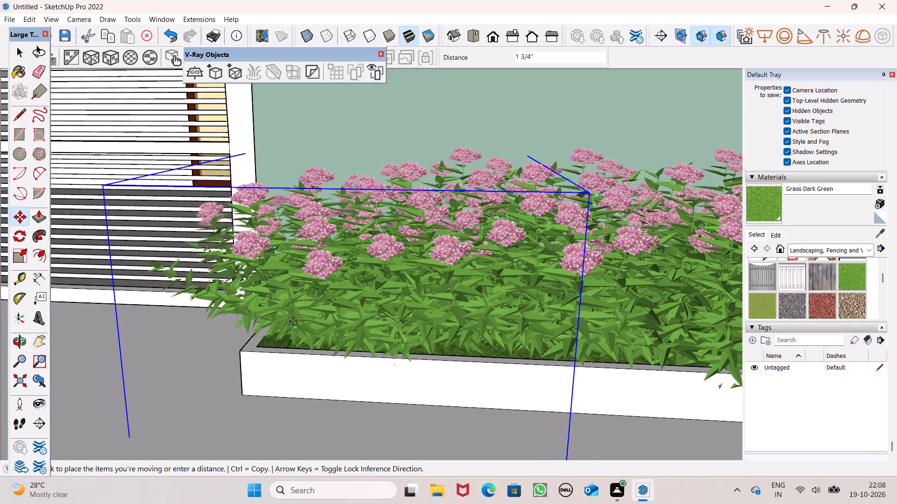
left_click(306, 315)
scroll(305, 291, "down", 6)
scroll(266, 306, "down", 5)
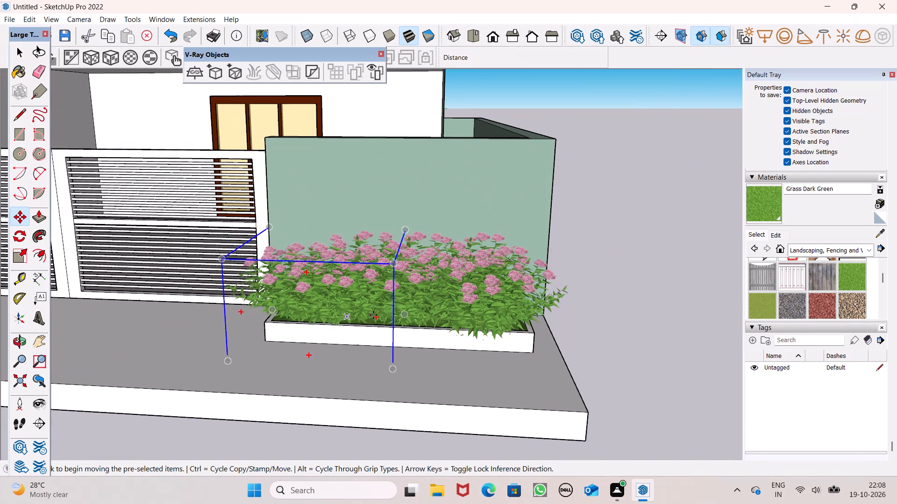
key("space")
key("space")
left_click(553, 315)
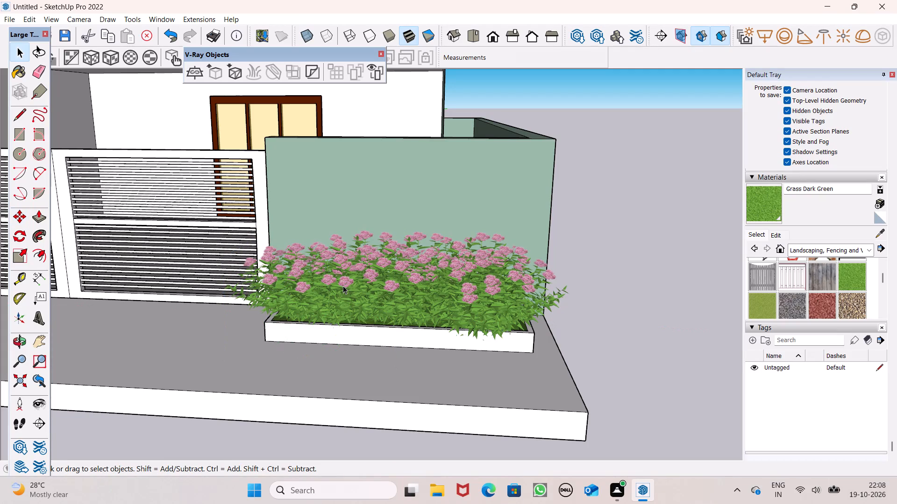
Nudge the middle Spirea of the front row about 1 11/16" towards the gate.
scroll(347, 296, "up", 5)
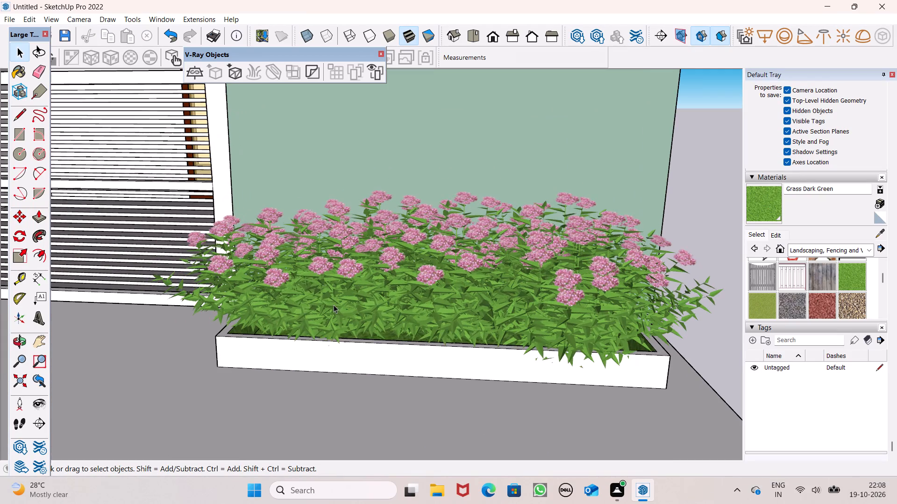
middle_click_drag(448, 313, 426, 325)
scroll(385, 322, "up", 4)
left_click(384, 319)
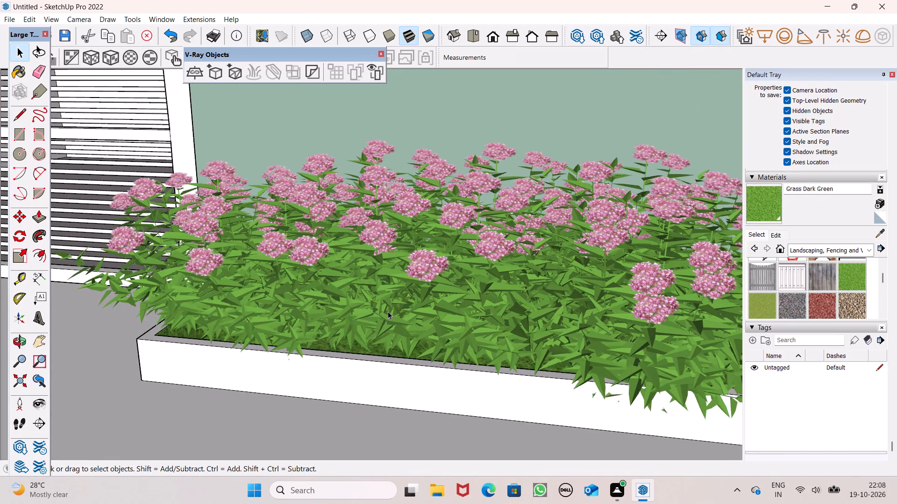
key("m")
key("Return")
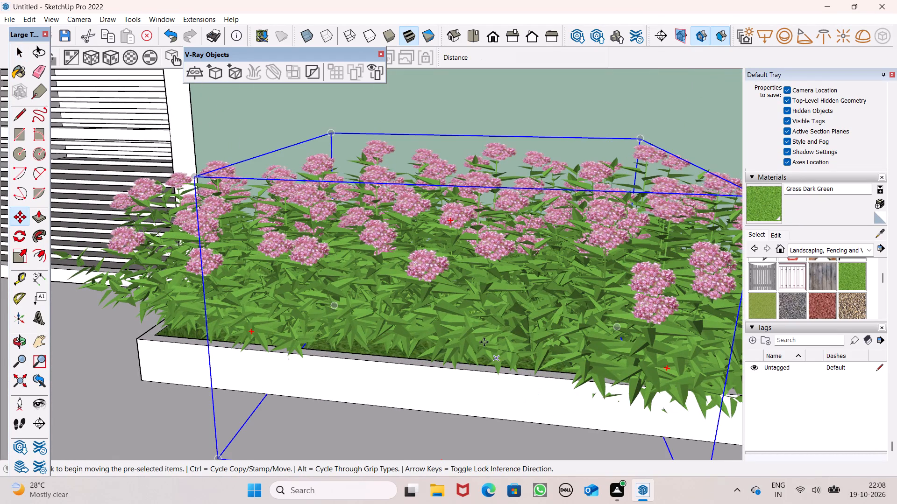
left_click_drag(443, 329, 431, 329)
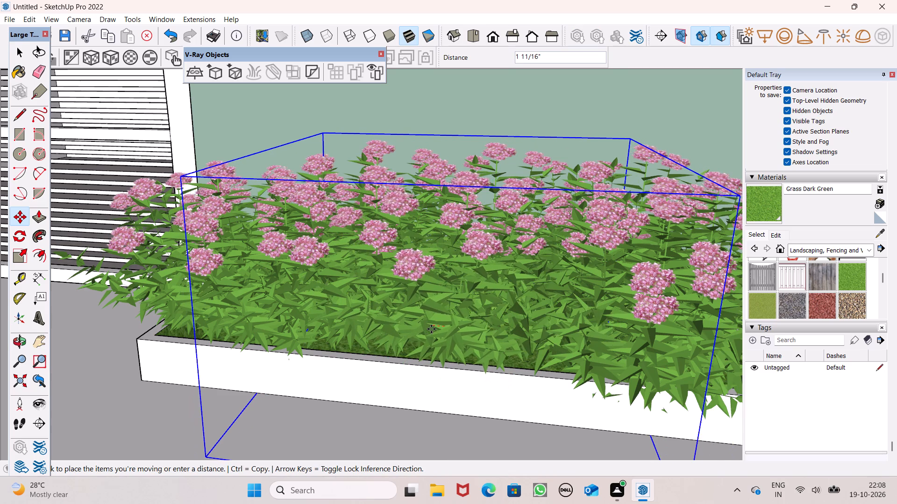
left_click_drag(431, 329, 433, 331)
Shift the same middle Spirea slightly once more within the planter, and clear the selection.
scroll(289, 295, "down", 3)
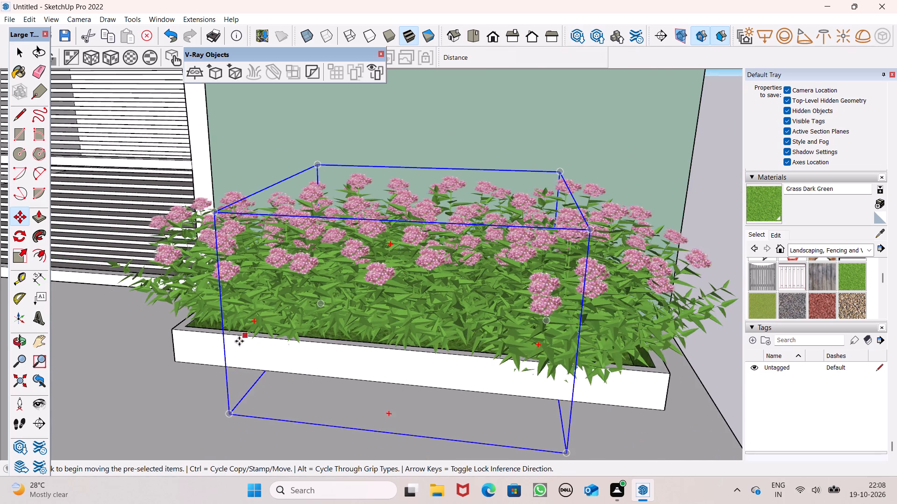
scroll(237, 343, "down", 6)
scroll(292, 374, "down", 1)
middle_click_drag(359, 387, 281, 418)
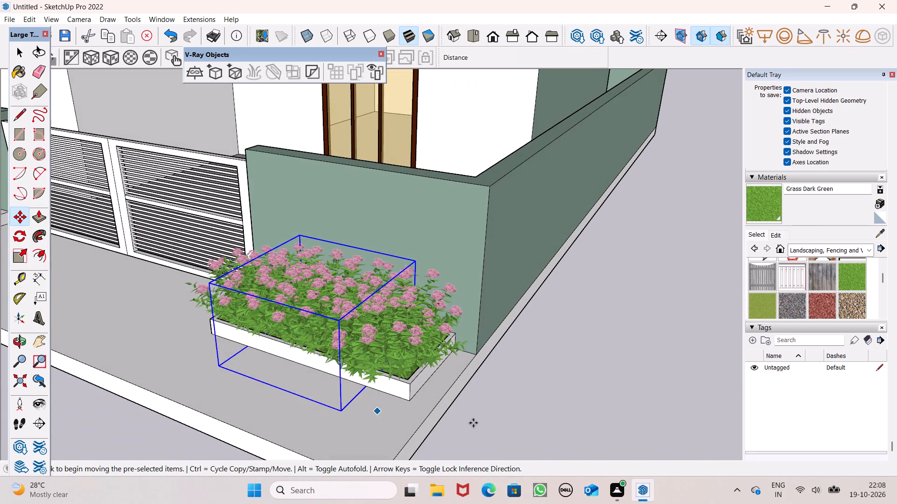
left_click(534, 411)
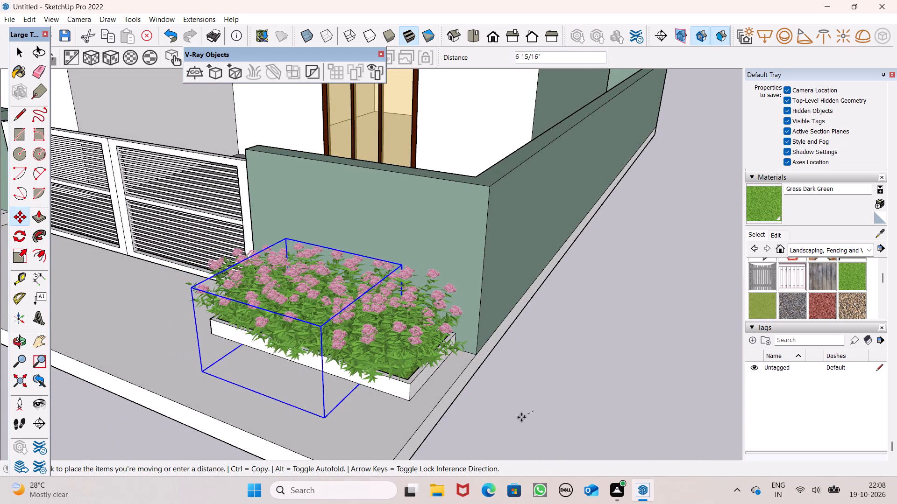
left_click(528, 413)
key("space")
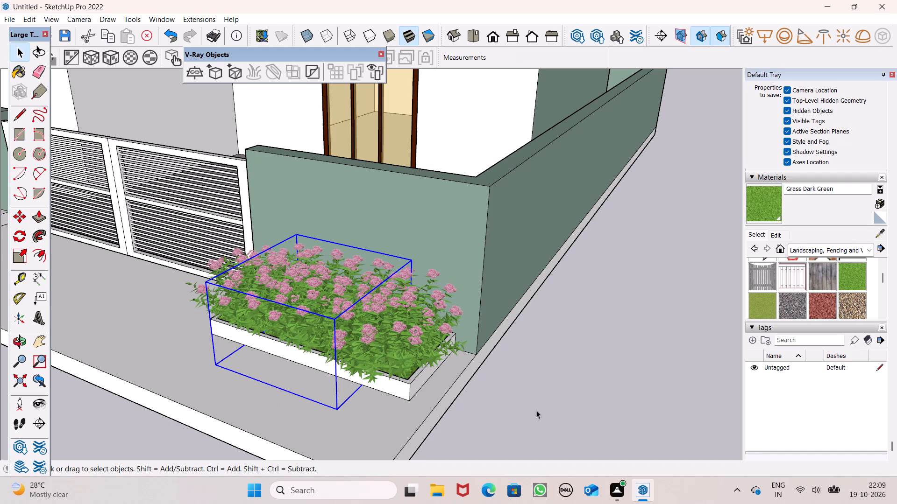
left_click(537, 410)
Examine how the Spireas cover the planter's outer end, from above and from low down.
middle_click_drag(365, 378, 246, 427)
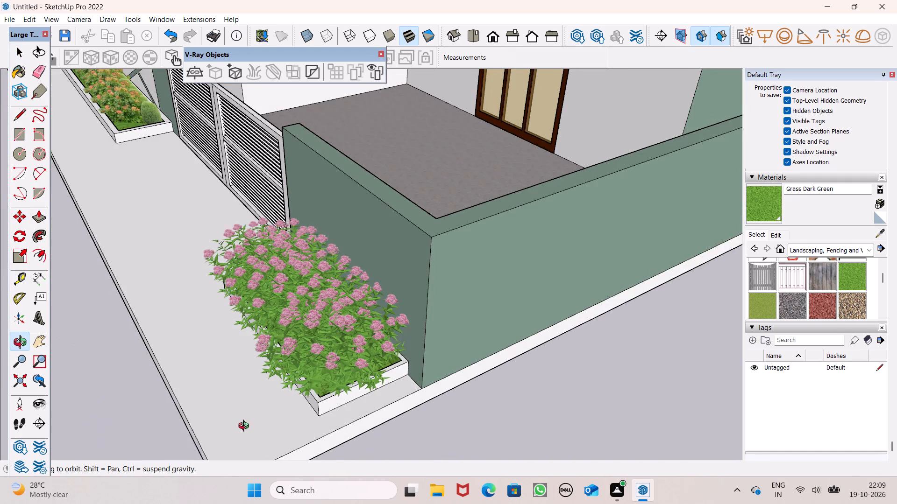
middle_click_drag(246, 427, 245, 428)
scroll(265, 391, "up", 1)
middle_click_drag(367, 420, 279, 402)
scroll(365, 421, "up", 1)
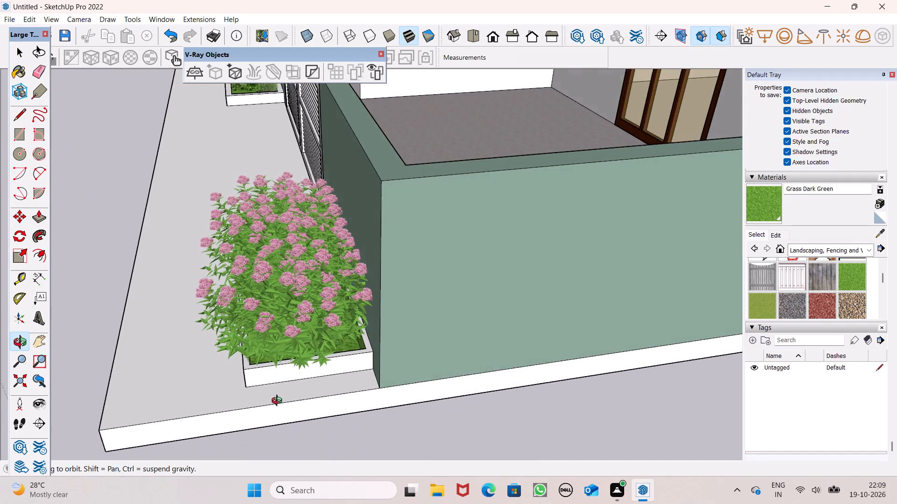
middle_click_drag(279, 402, 249, 390)
scroll(249, 390, "up", 1)
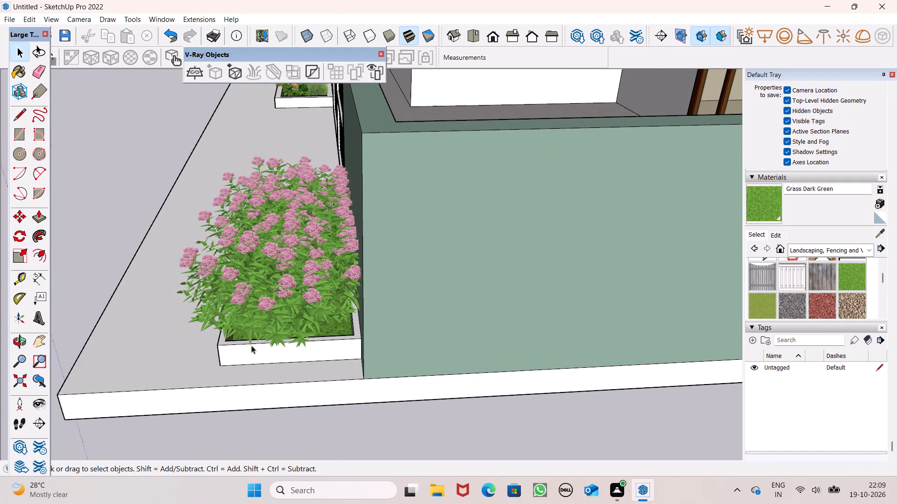
middle_click_drag(258, 325, 279, 234)
scroll(265, 268, "up", 5)
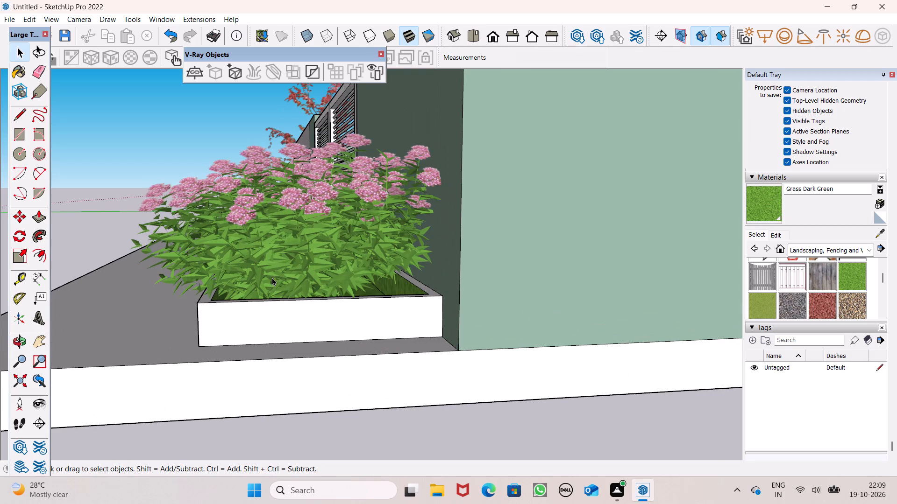
middle_click_drag(273, 288, 286, 329)
scroll(273, 334, "up", 4)
scroll(271, 323, "down", 4)
middle_click_drag(272, 349, 253, 376)
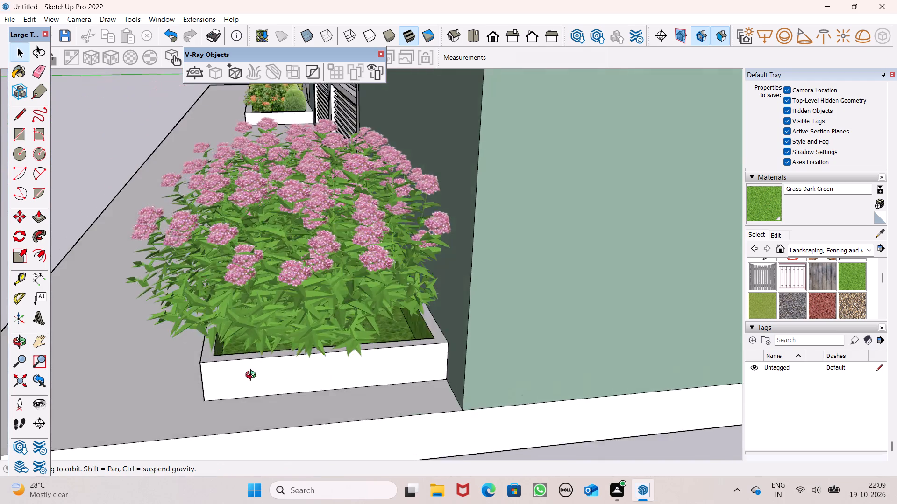
middle_click_drag(253, 376, 199, 351)
Move the wall-side Spirea at the planter's outer end about 4' 11 7/8" outwards, beyond the end of the planter.
scroll(199, 370, "up", 1)
scroll(303, 305, "up", 4)
left_click(444, 215)
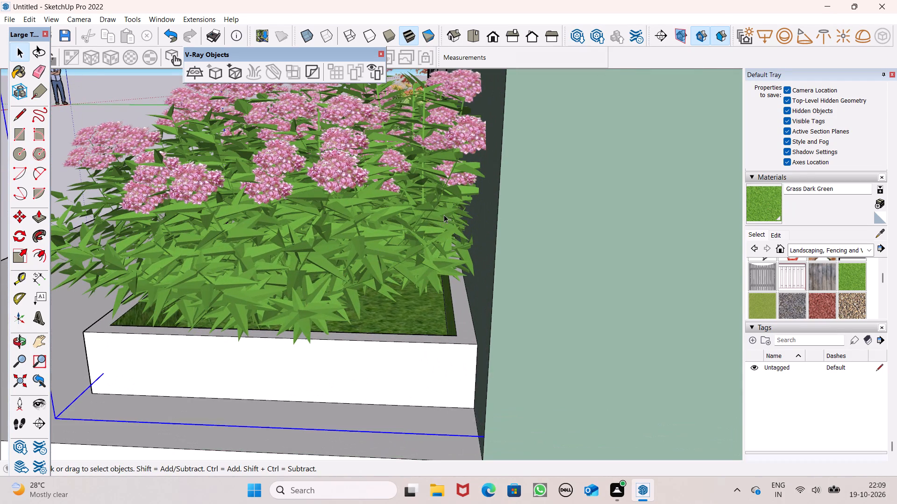
scroll(407, 281, "down", 8)
key("m")
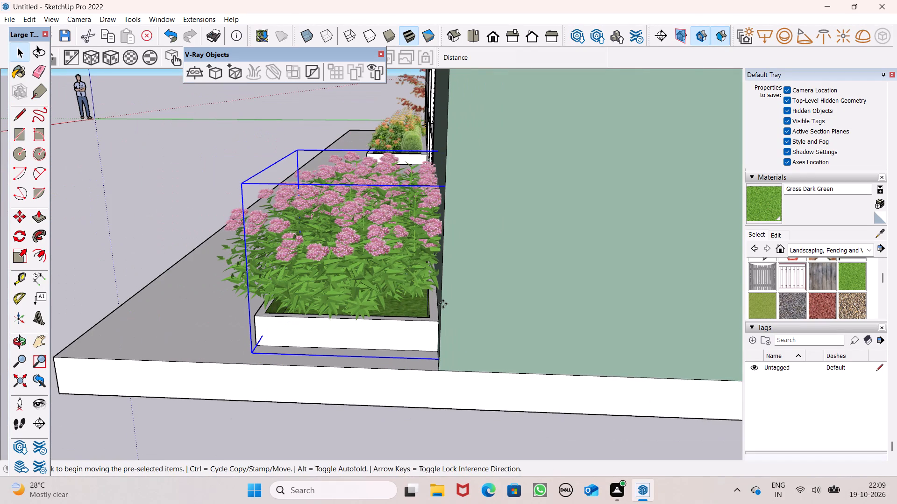
key("Return")
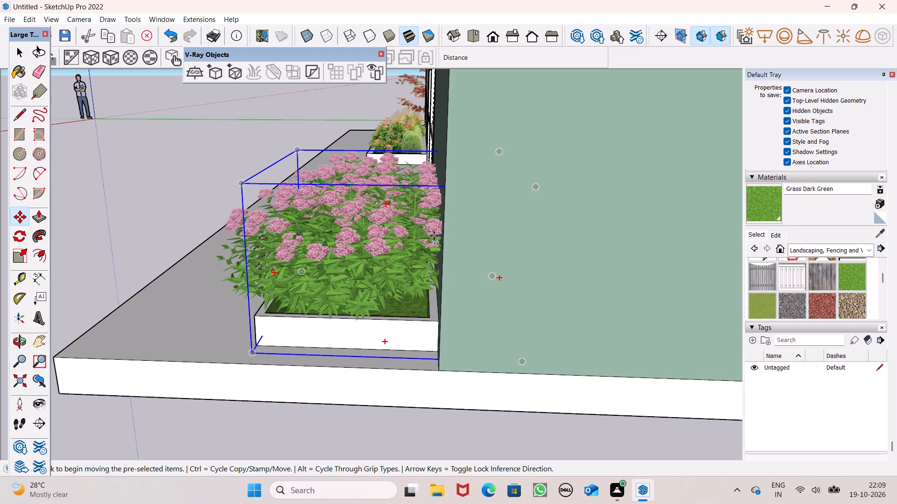
left_click_drag(494, 279, 495, 300)
middle_click_drag(410, 326, 451, 272)
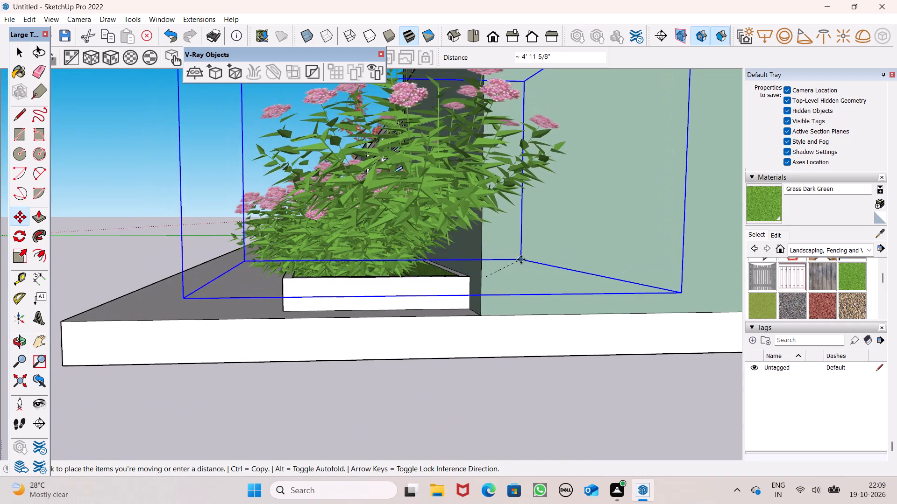
left_click_drag(513, 260, 512, 266)
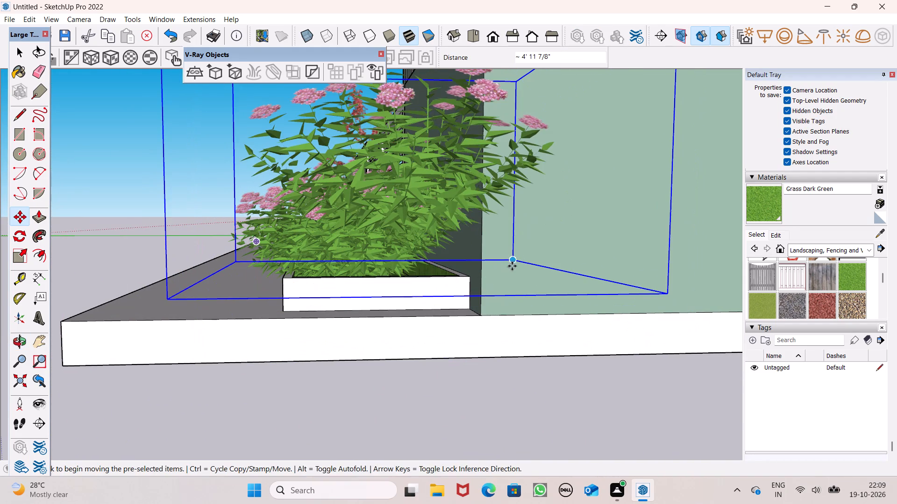
left_click_drag(512, 266, 512, 267)
Move the displaced Spirea from beyond the wall's corner back towards the planter's outer end.
middle_click_drag(480, 364, 591, 455)
scroll(591, 452, "up", 1)
scroll(357, 311, "down", 3)
middle_click_drag(310, 333, 516, 444)
scroll(313, 209, "down", 3)
middle_click_drag(319, 238, 376, 407)
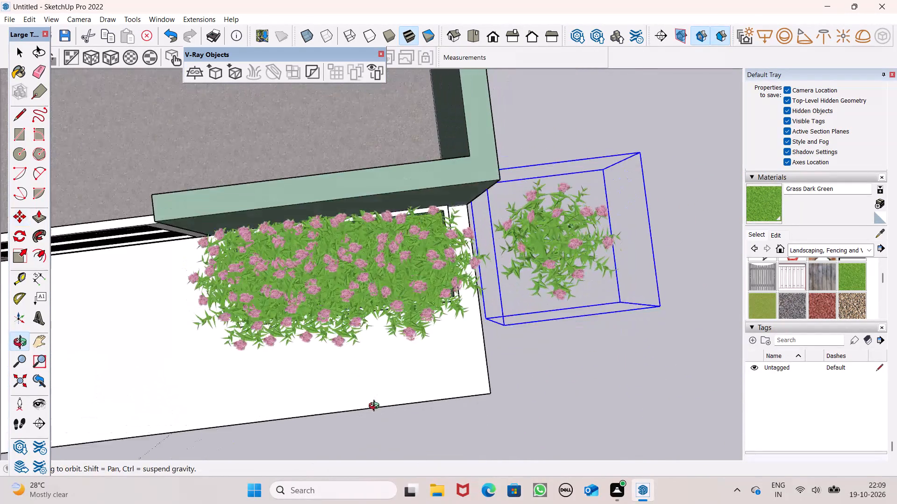
middle_click_drag(376, 407, 384, 395)
scroll(444, 253, "up", 6)
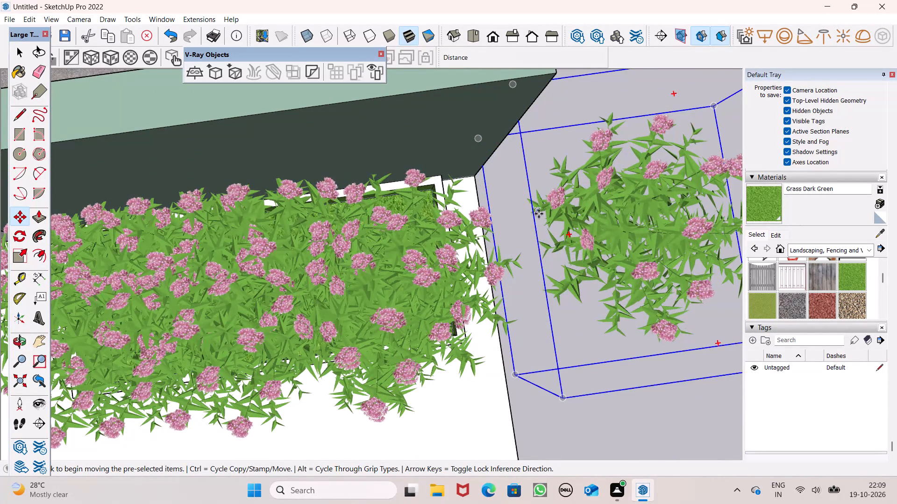
left_click_drag(539, 214, 292, 210)
Lower the repositioned Spirea by about 8 15/16" at the planter's outer end.
middle_click_drag(433, 282, 245, 119)
scroll(245, 117, "up", 1)
scroll(255, 155, "down", 3)
middle_click_drag(436, 304, 237, 180)
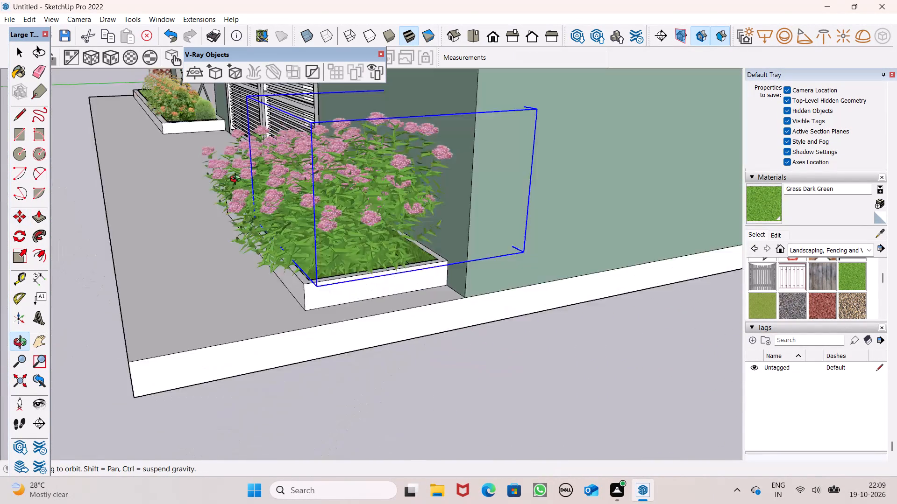
middle_click_drag(237, 180, 209, 175)
scroll(443, 143, "up", 4)
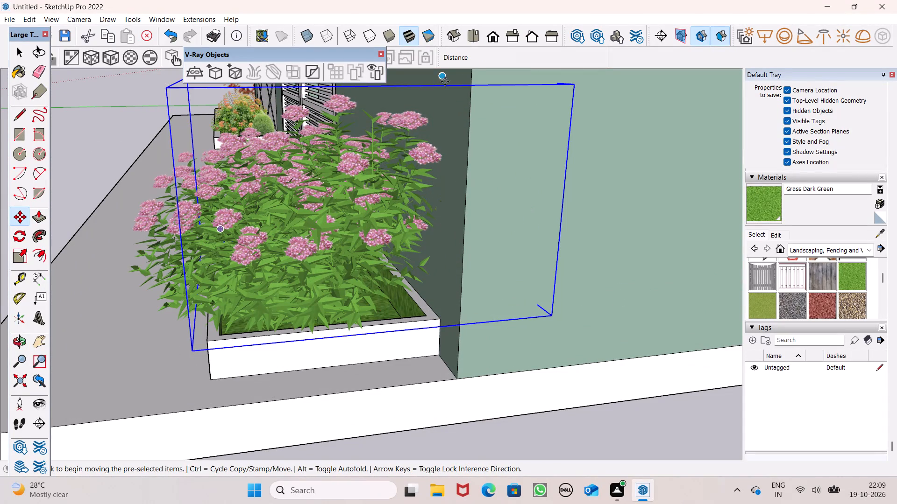
left_click_drag(445, 81, 442, 59)
left_click_drag(435, 226, 437, 261)
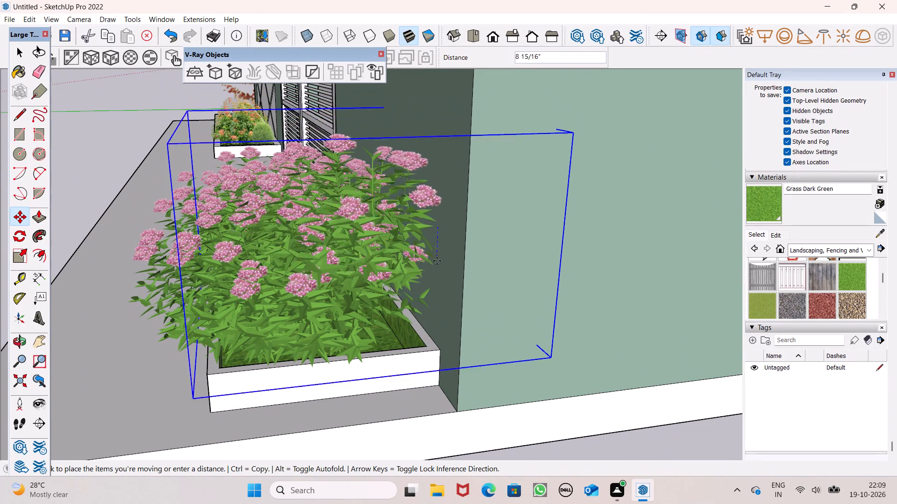
left_click_drag(437, 261, 453, 267)
Move the same Spirea about 3' 5 5/16" along the wall, from beyond the corner back over the planter's outer end.
middle_click_drag(332, 326, 506, 395)
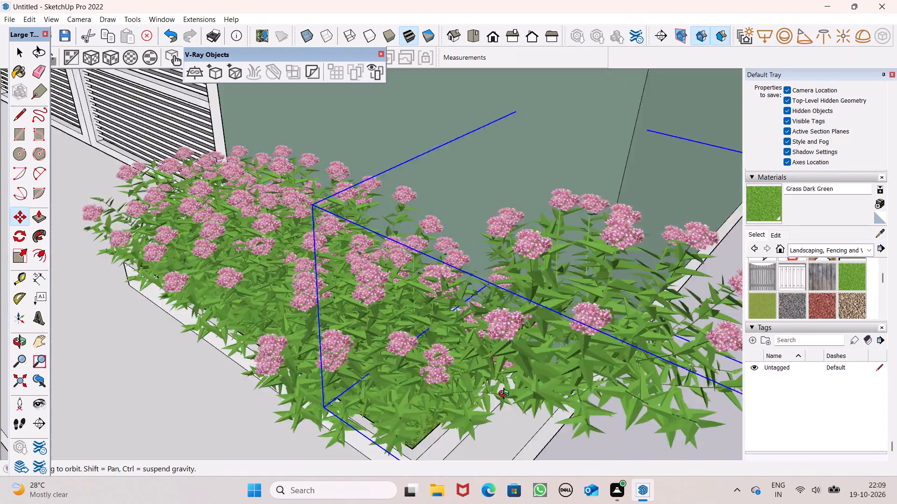
middle_click_drag(506, 395, 620, 408)
scroll(346, 245, "down", 3)
middle_click_drag(342, 250, 568, 365)
scroll(428, 164, "up", 1)
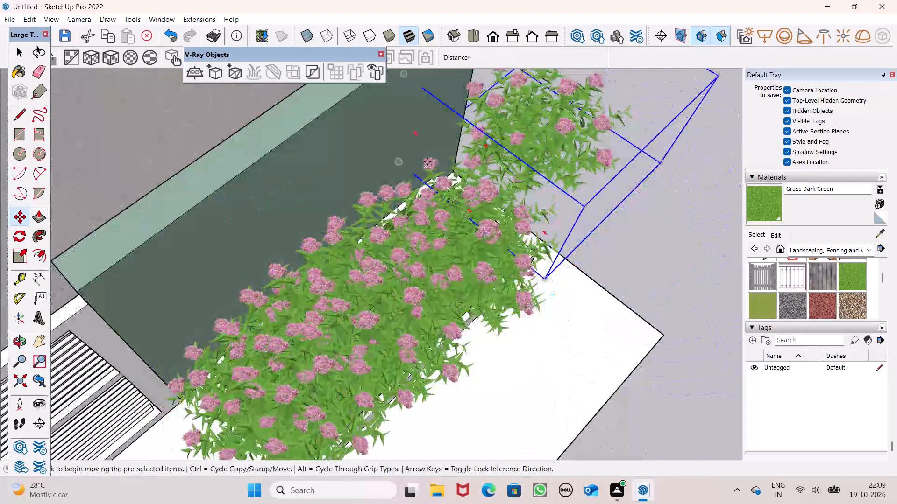
scroll(427, 161, "up", 4)
left_click_drag(380, 164, 276, 264)
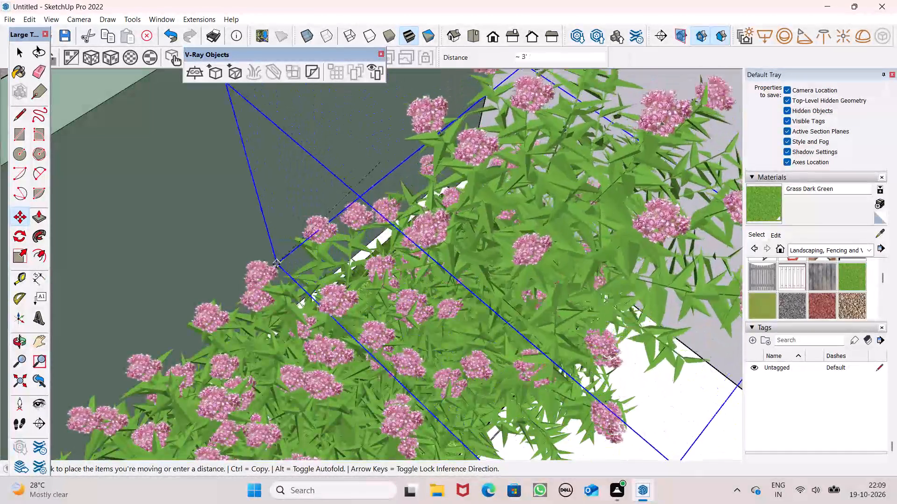
left_click_drag(276, 264, 204, 298)
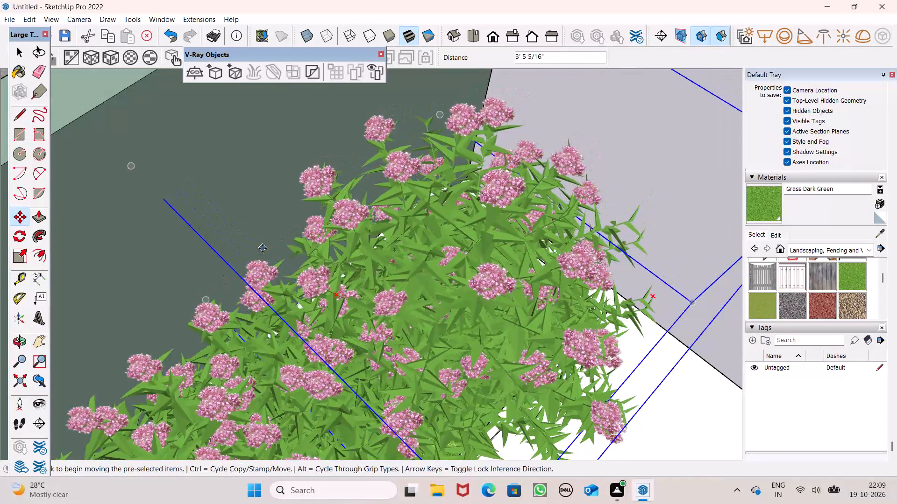
scroll(263, 248, "down", 3)
middle_click_drag(302, 286, 19, 126)
middle_click_drag(478, 396, 115, 384)
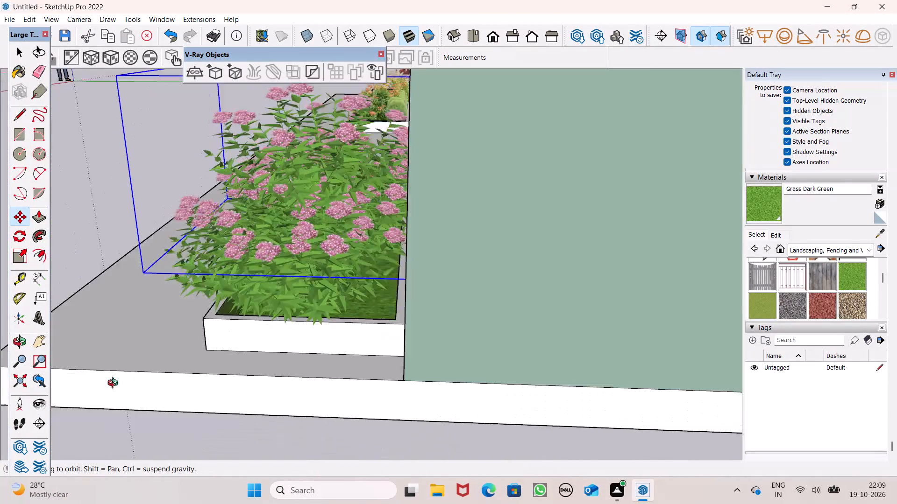
Shift the selected Spirea slightly over the planter's outer end.
middle_click_drag(115, 384, 111, 375)
left_click_drag(341, 147, 356, 157)
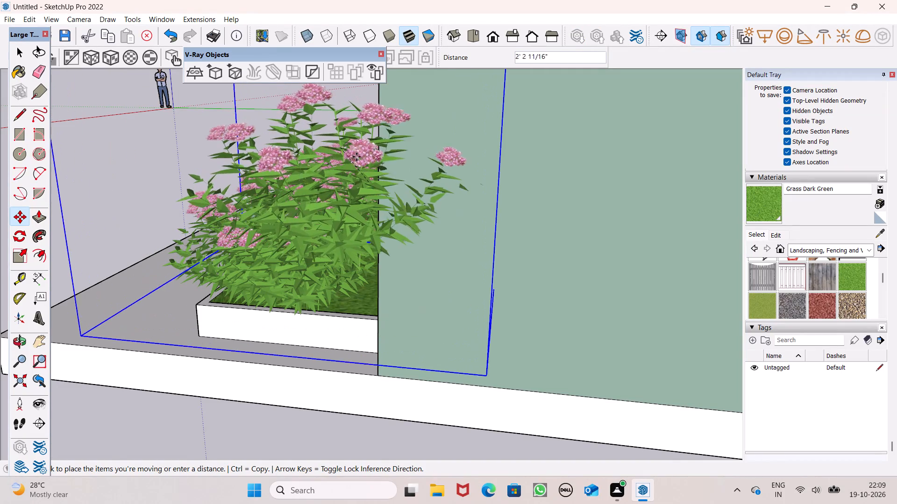
left_click_drag(356, 157, 345, 139)
Get the view out of the foliage via the standard front view and examine the planter's outer end from the side.
scroll(327, 203, "up", 1)
middle_click_drag(327, 203, 335, 197)
scroll(353, 243, "down", 5)
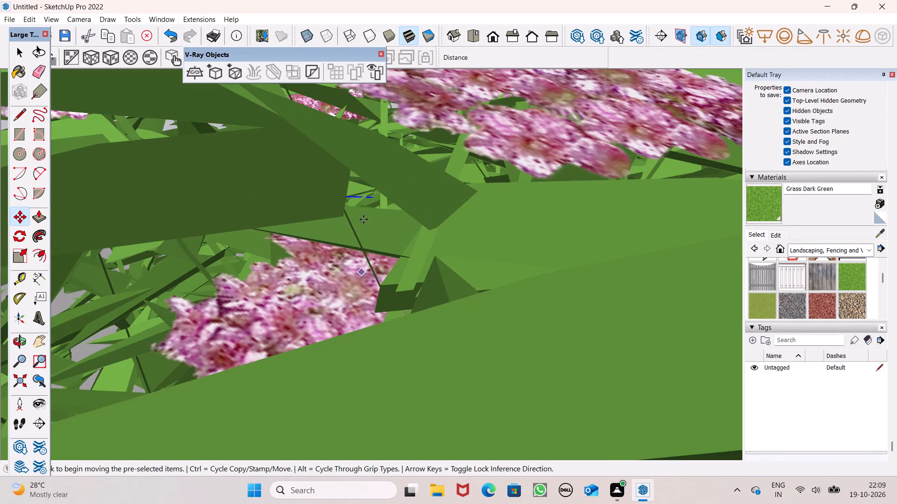
scroll(363, 219, "down", 20)
scroll(363, 219, "down", 16)
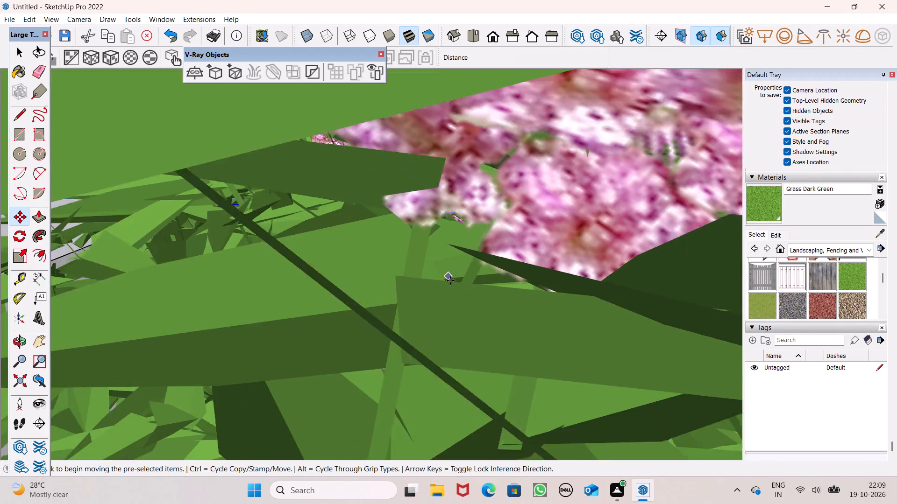
scroll(450, 280, "down", 20)
scroll(450, 280, "down", 10)
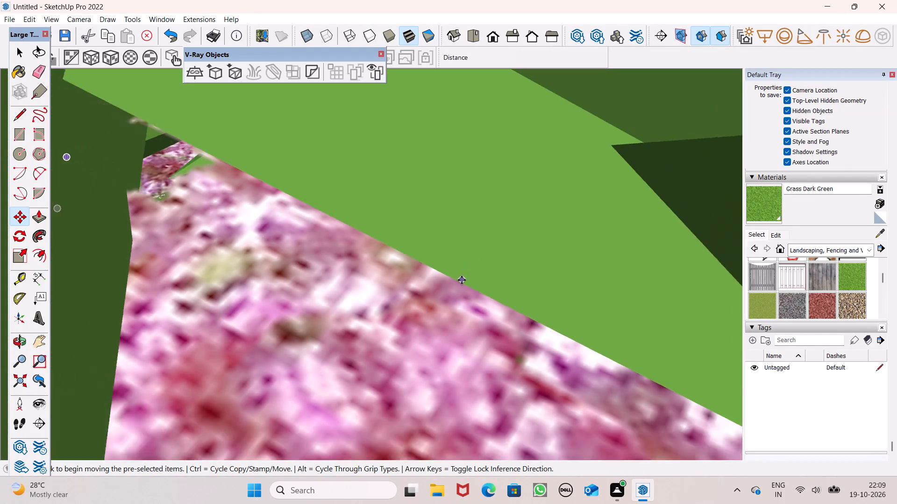
scroll(462, 280, "down", 17)
scroll(423, 197, "down", 17)
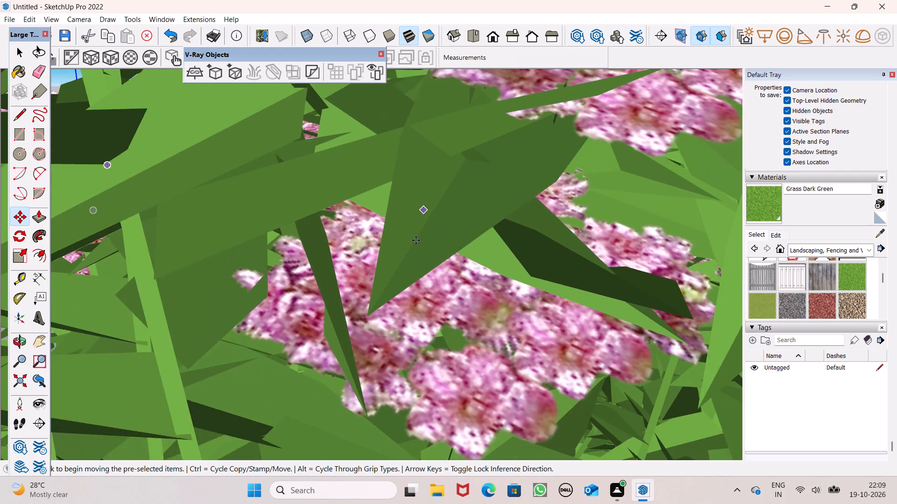
scroll(416, 240, "down", 19)
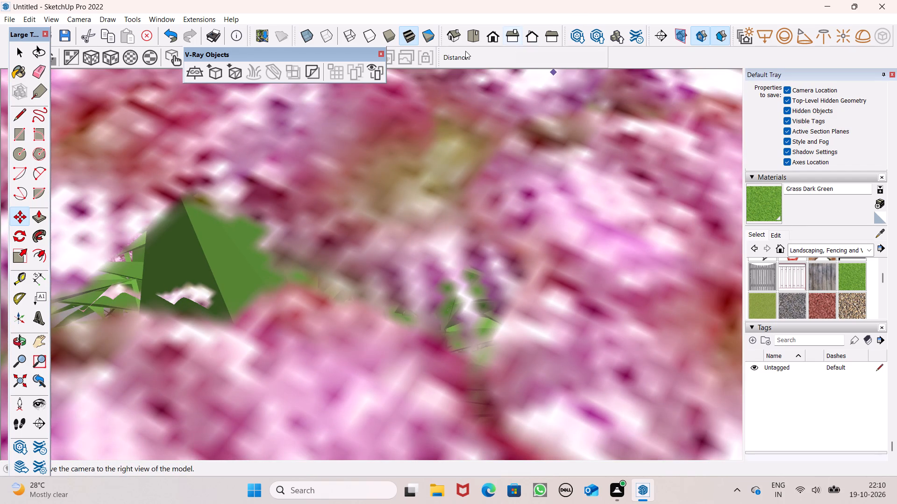
left_click(495, 37)
scroll(387, 282, "down", 3)
scroll(389, 355, "down", 5)
middle_click_drag(427, 367, 369, 406)
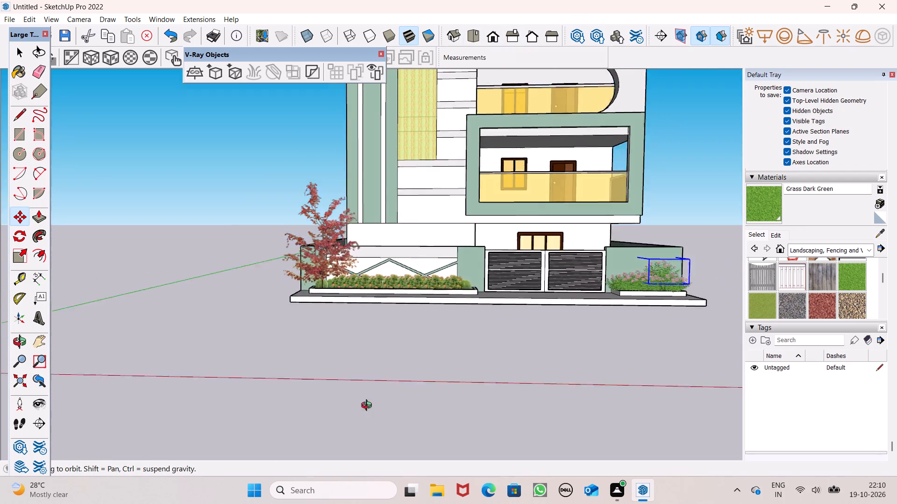
middle_click_drag(369, 406, 137, 384)
scroll(447, 394, "up", 5)
middle_click_drag(465, 399, 392, 443)
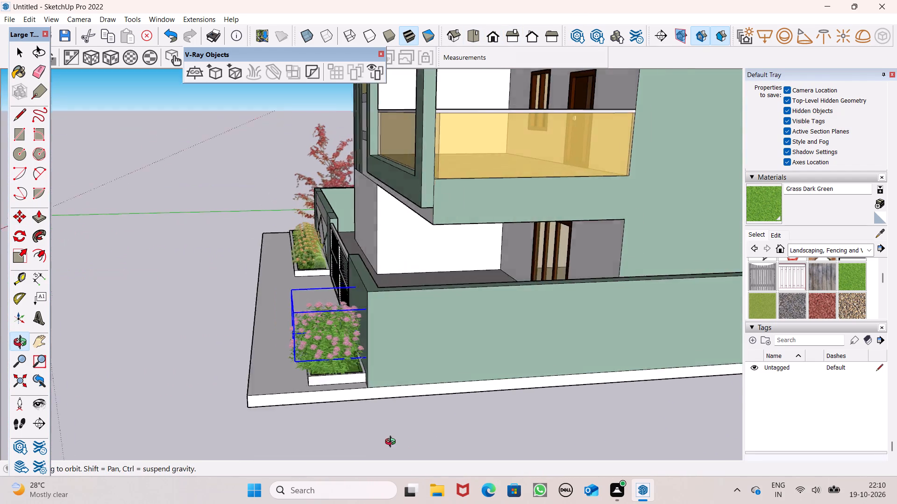
middle_click_drag(392, 443, 388, 437)
scroll(329, 374, "up", 5)
scroll(338, 302, "up", 6)
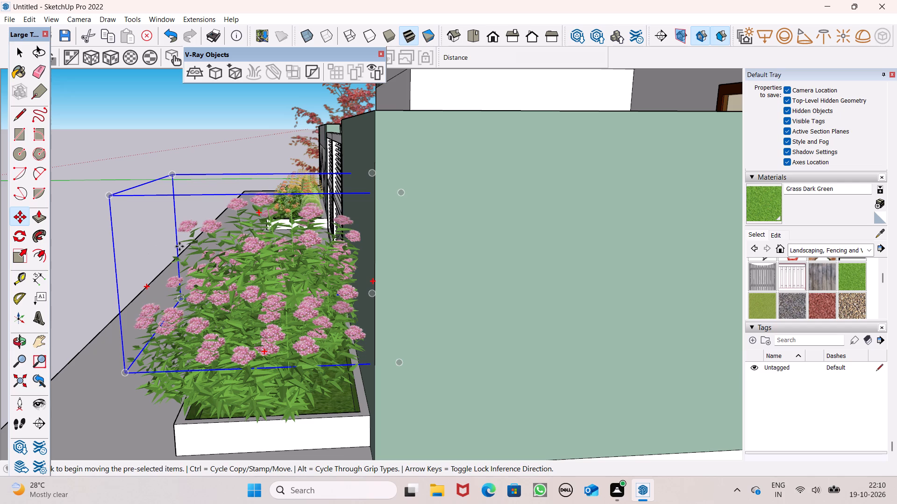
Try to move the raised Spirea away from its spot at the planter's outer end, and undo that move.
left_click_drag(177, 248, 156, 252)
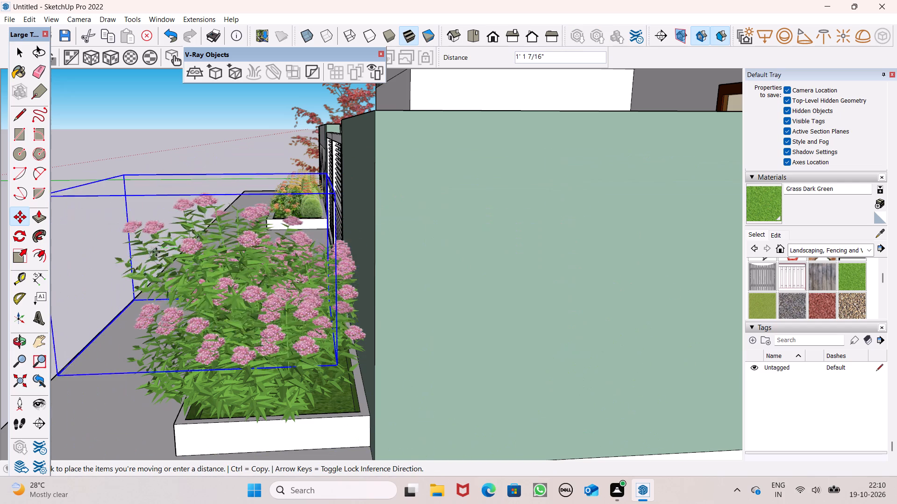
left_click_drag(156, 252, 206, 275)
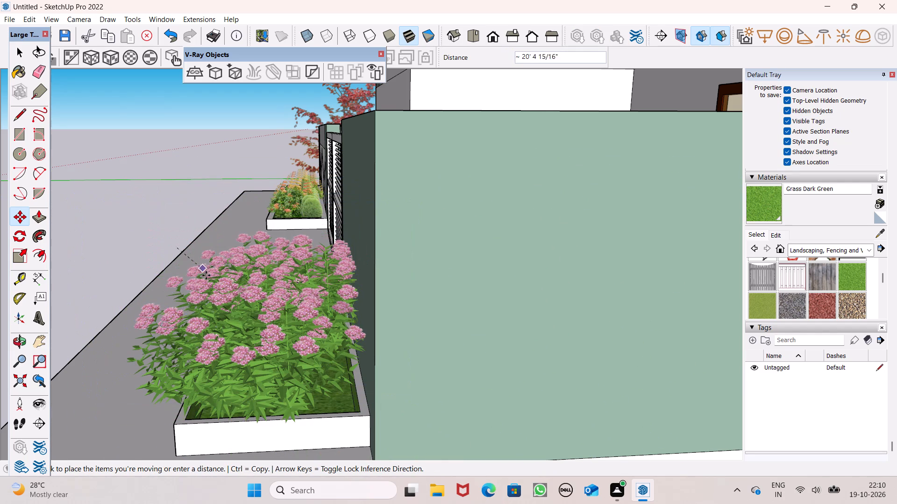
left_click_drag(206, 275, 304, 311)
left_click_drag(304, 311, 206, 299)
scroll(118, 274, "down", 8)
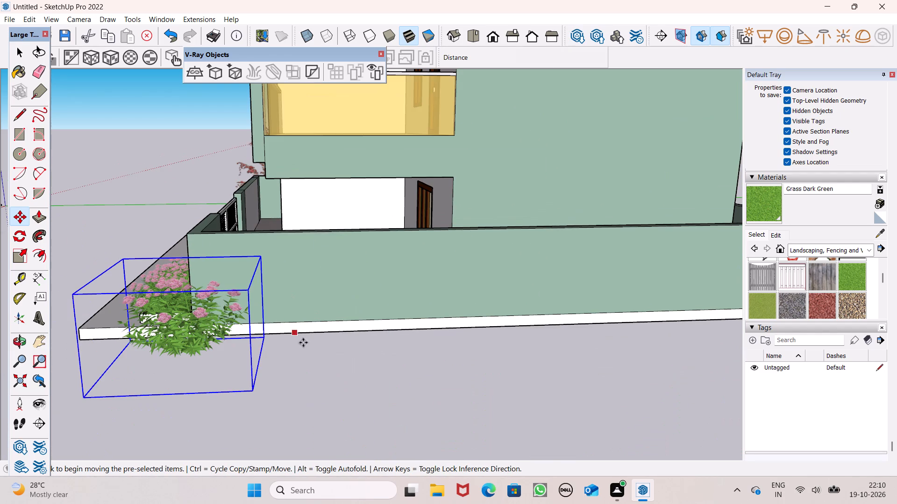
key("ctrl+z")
Move the raised Spirea about 2' 5 5/16" down among the other plants at the planter's outer end and deselect it.
middle_click_drag(243, 353, 298, 347)
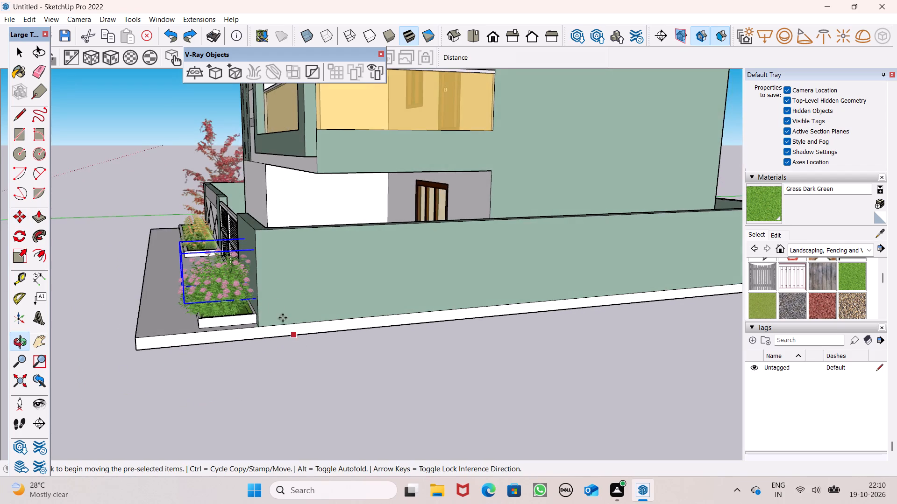
scroll(275, 307, "up", 14)
middle_click_drag(248, 281, 281, 301)
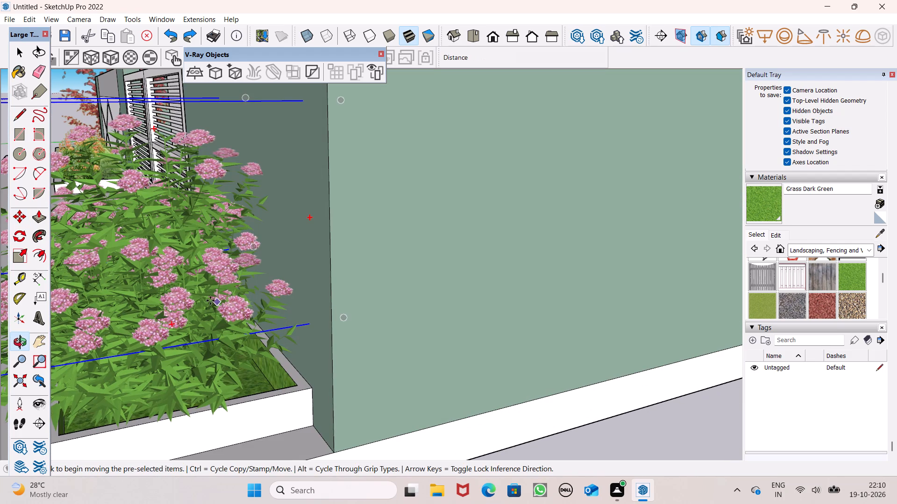
left_click_drag(163, 265, 250, 312)
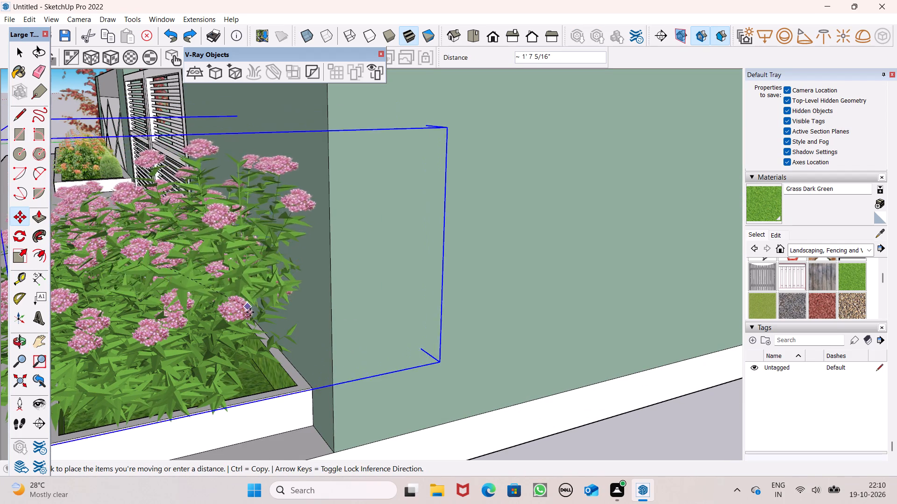
left_click_drag(250, 312, 281, 390)
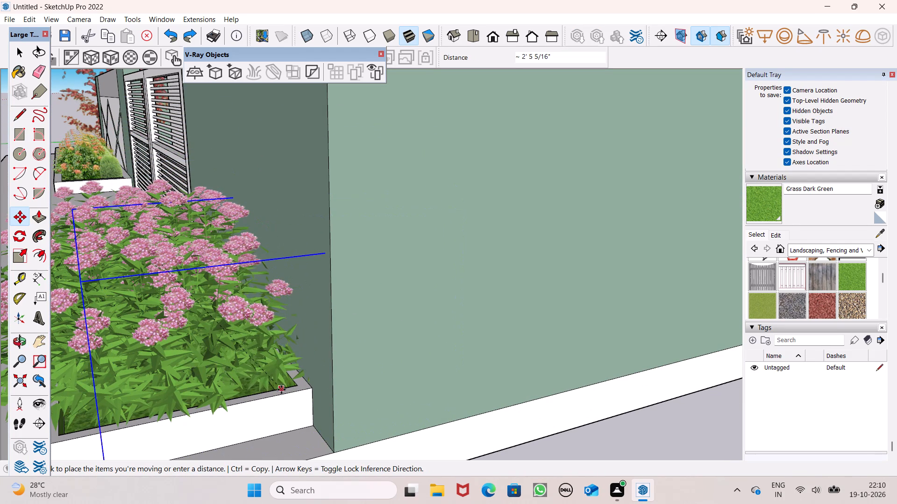
left_click_drag(281, 390, 282, 394)
scroll(221, 252, "down", 10)
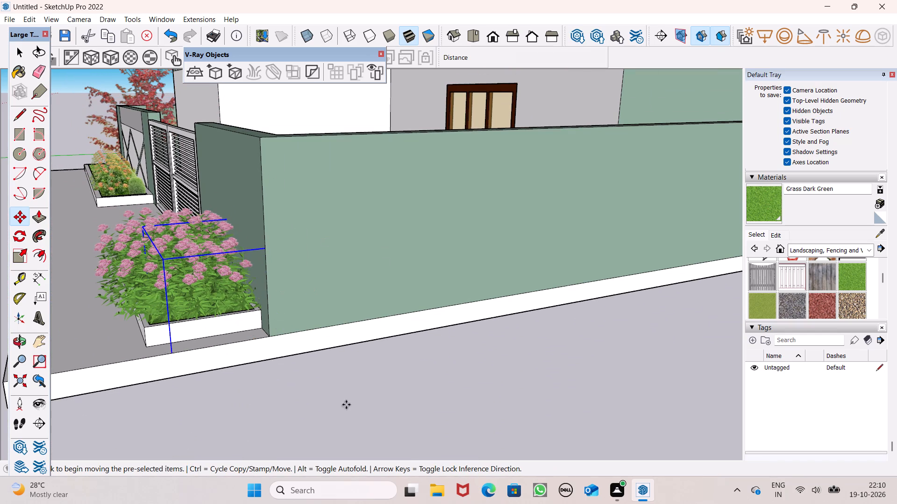
key("space")
left_click(334, 398)
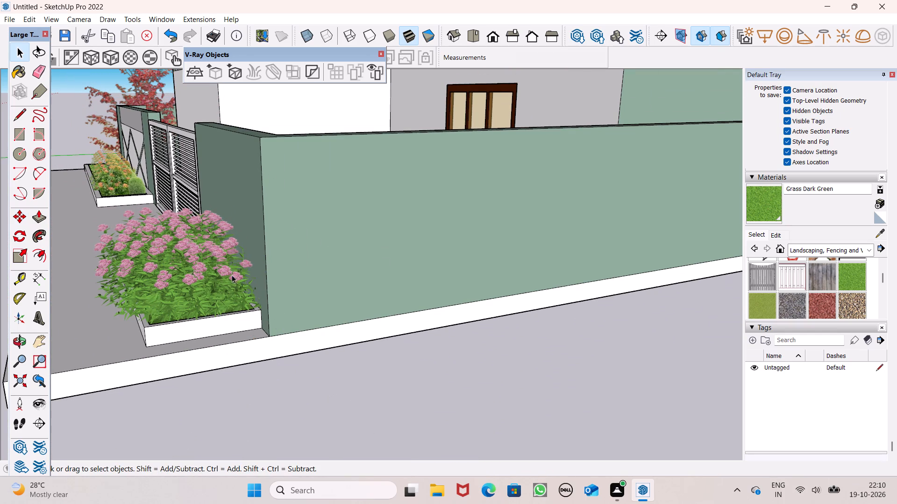
Examine the planted planter from several sides, ending on a centred front view of the whole building.
scroll(170, 143, "down", 2)
middle_click_drag(184, 293, 478, 338)
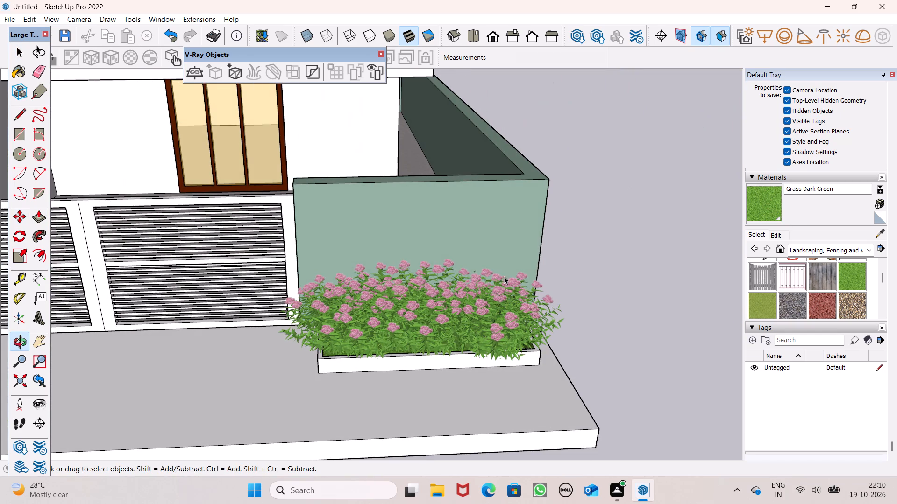
middle_click_drag(500, 341, 559, 420)
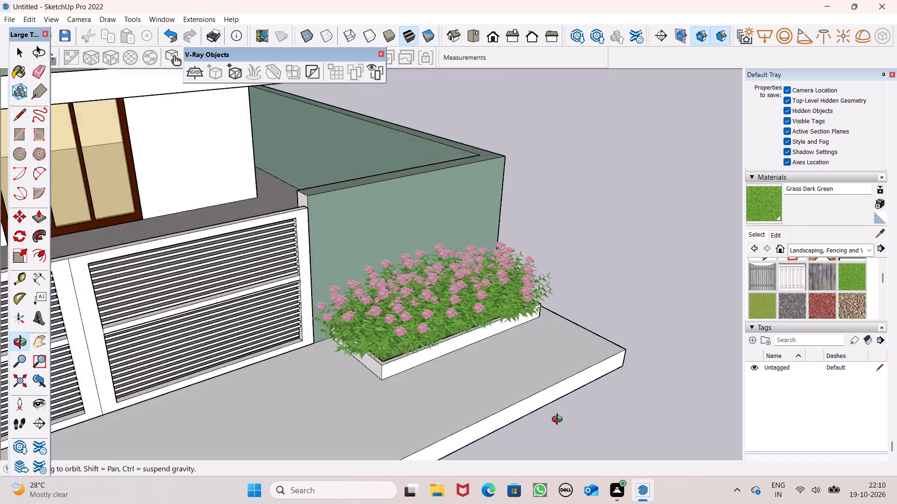
middle_click_drag(559, 420, 554, 428)
scroll(602, 292, "down", 8)
middle_click_drag(589, 271, 473, 102)
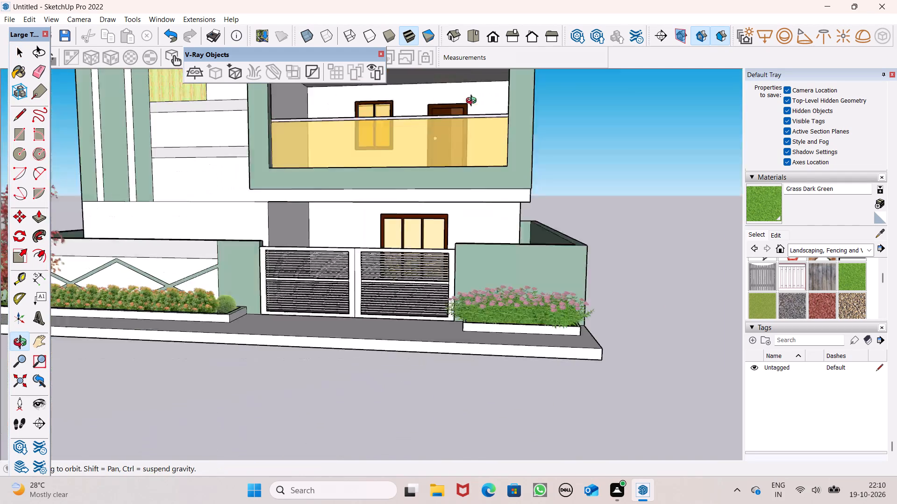
middle_click_drag(473, 102, 471, 76)
scroll(570, 273, "down", 2)
scroll(594, 322, "down", 5)
middle_click_drag(515, 334, 539, 372)
scroll(539, 372, "up", 1)
scroll(503, 350, "down", 10)
middle_click_drag(487, 343, 510, 375)
scroll(508, 381, "up", 1)
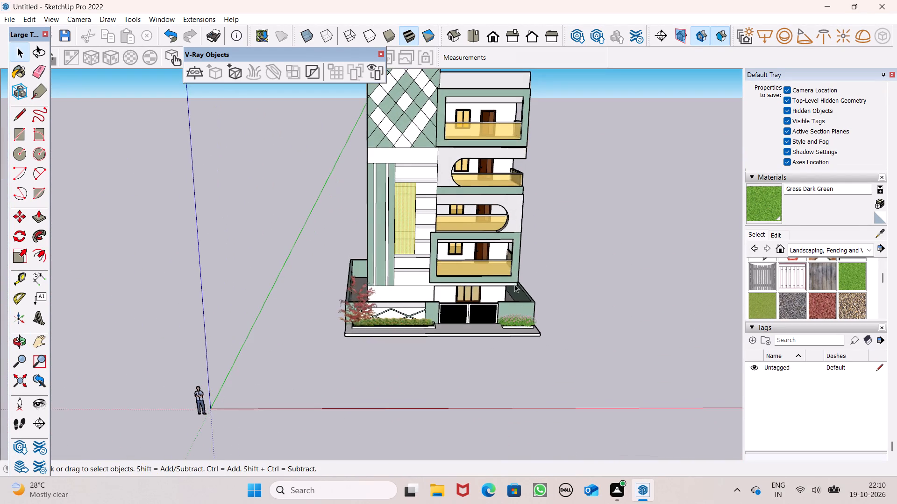
scroll(482, 306, "down", 3)
scroll(548, 162, "up", 4)
middle_click_drag(545, 162, 541, 129)
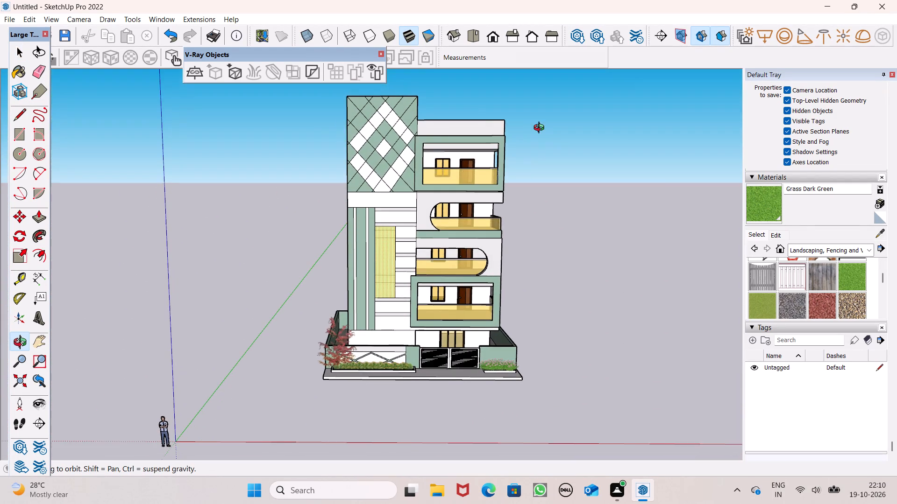
middle_click_drag(541, 129, 539, 128)
scroll(524, 133, "up", 1)
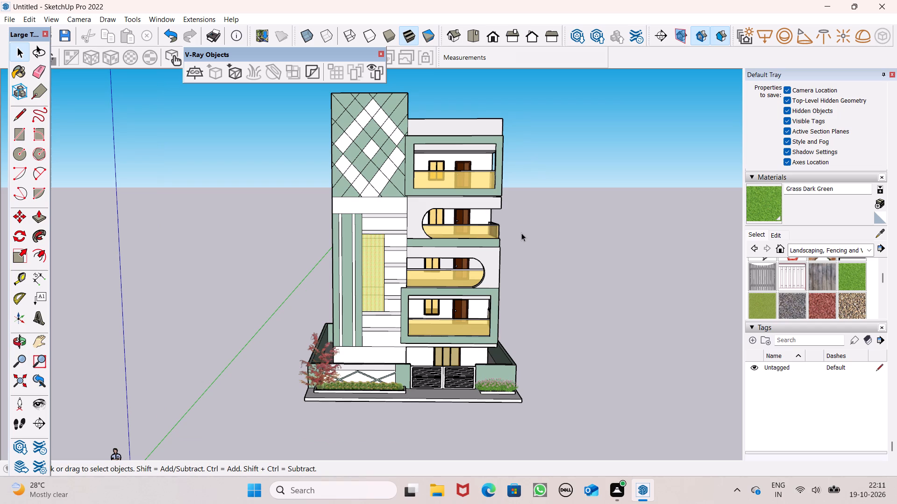
Save the model in the Documents folder as a SketchUp model named 4D ELEVATION.
key("ctrl+s")
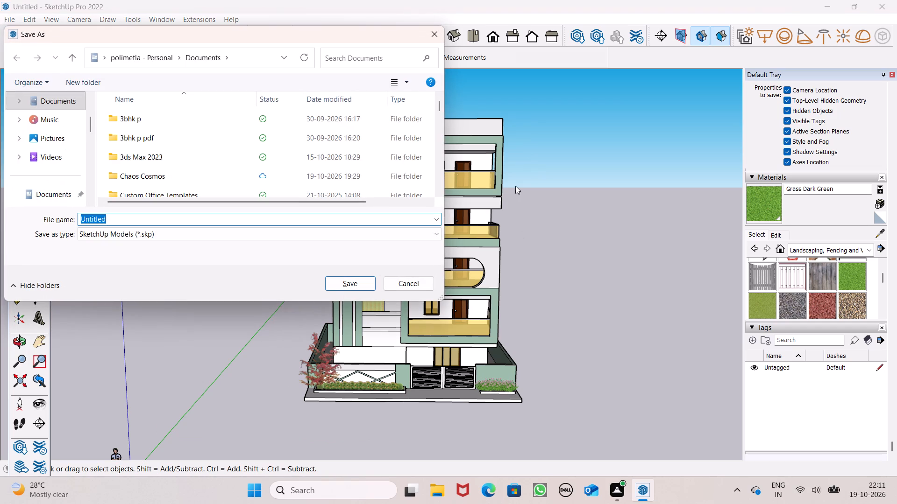
key("BackSpace")
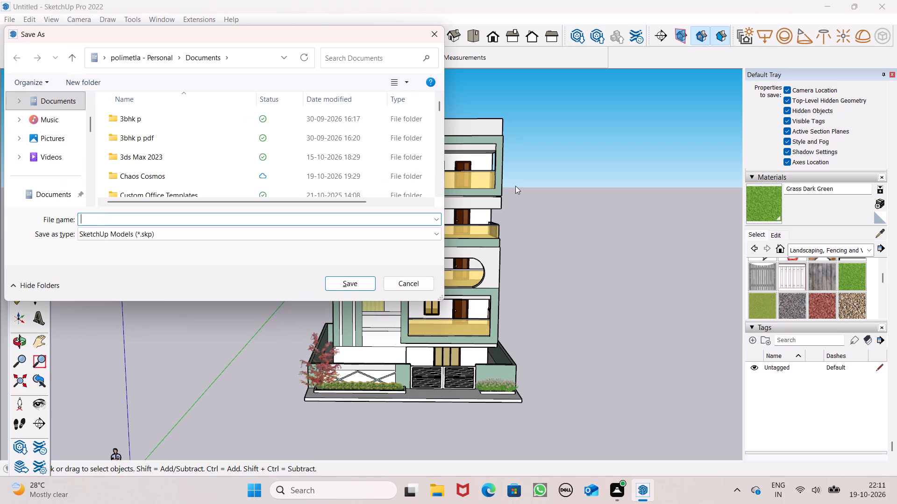
type("4D ELEVATION")
left_click(350, 285)
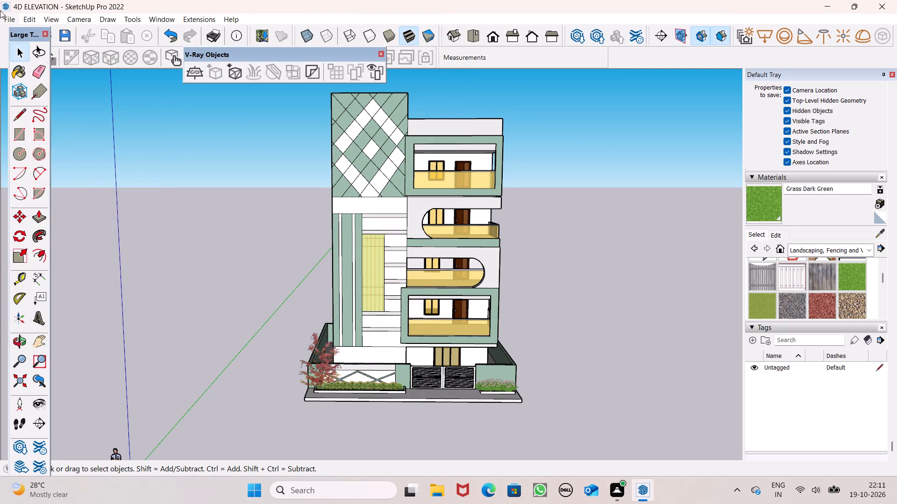
Export the current front view as a 2D graphic named 4D ELEVATION to the Documents folder.
left_click(0, 16)
left_click(141, 231)
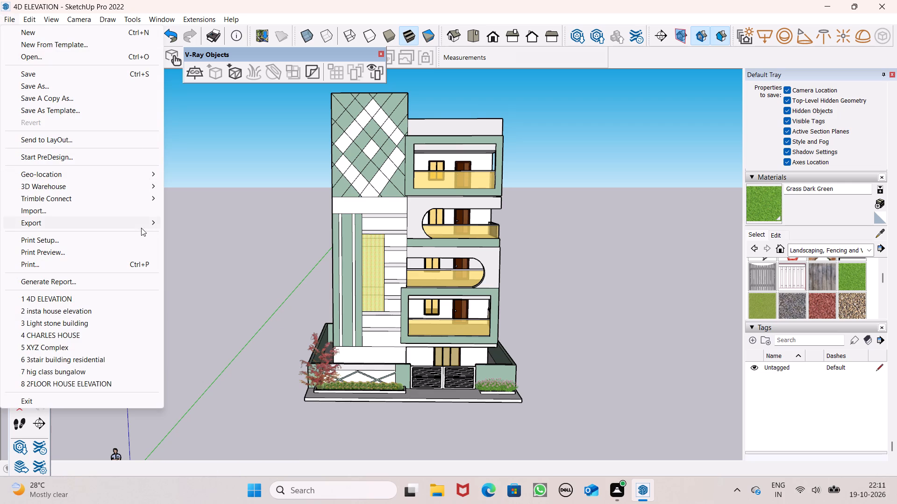
left_click(141, 226)
left_click(206, 240)
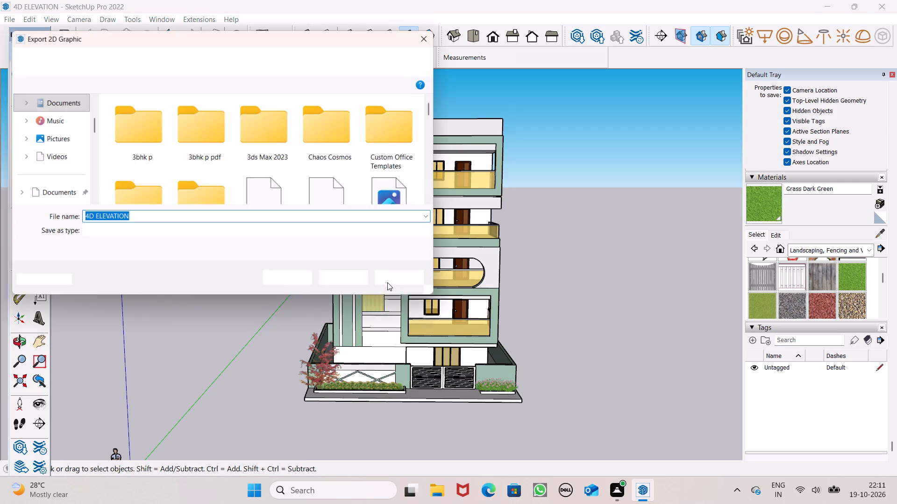
left_click(366, 285)
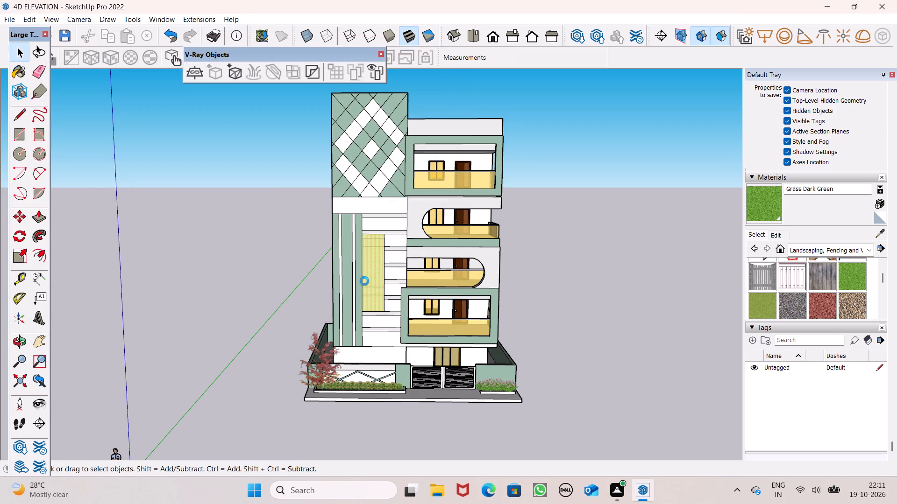